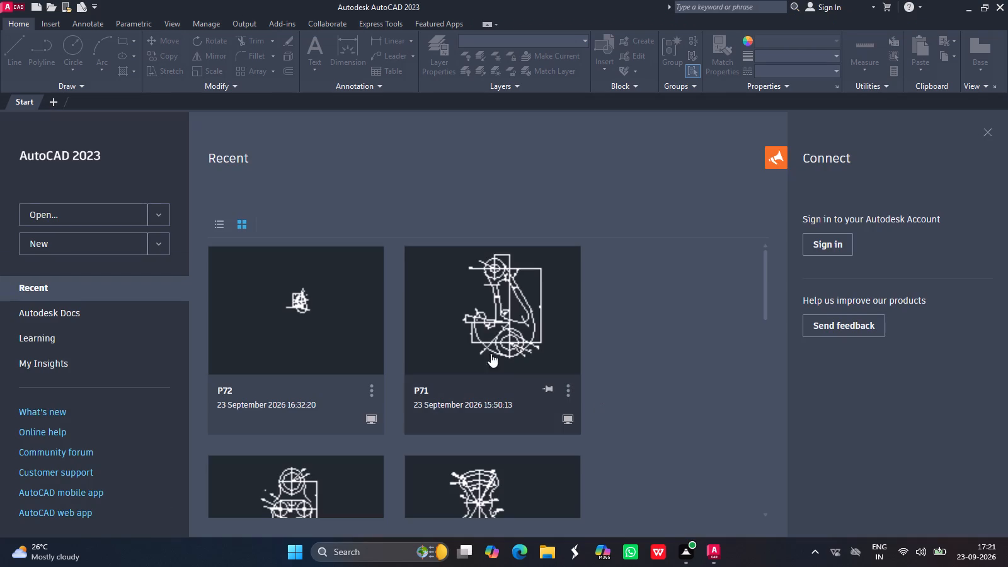
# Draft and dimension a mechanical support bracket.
# Create a new blank drawing from the start page.
pyautogui.click(107, 240)
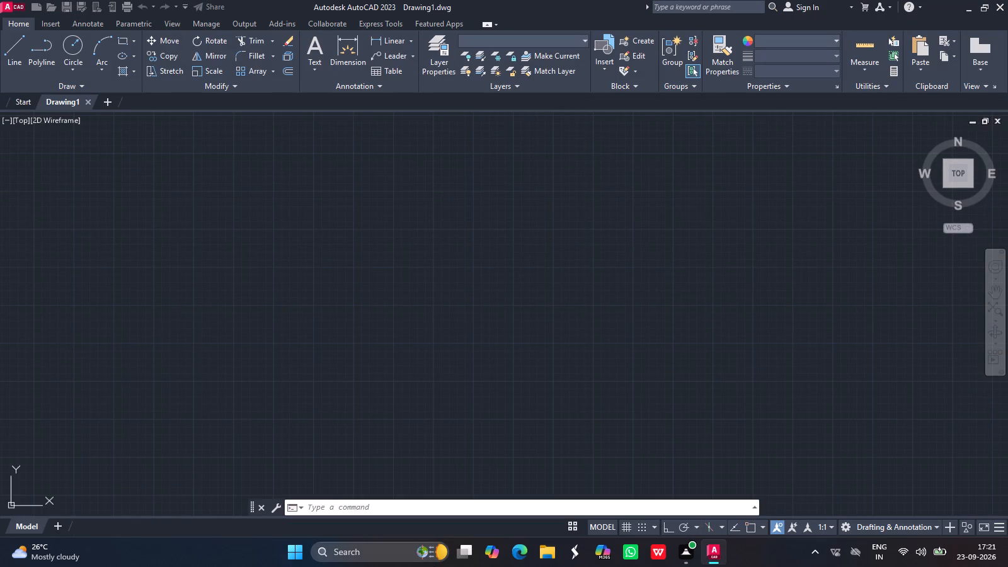
# Turn on command log file recording for the new drawing with the LOGFILEON command.
pyautogui.click(438, 507)
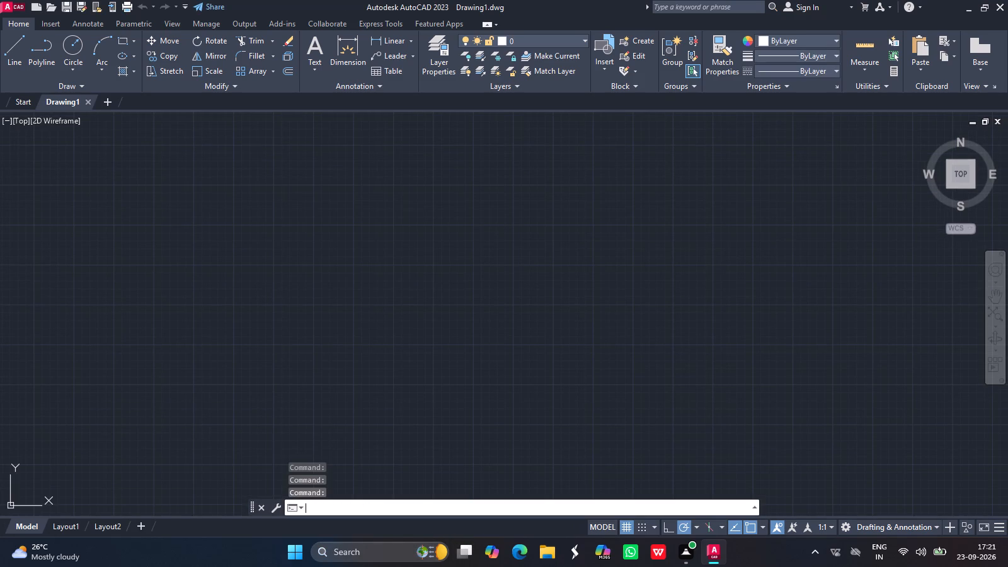
pyautogui.write('lo')
pyautogui.write('gf')
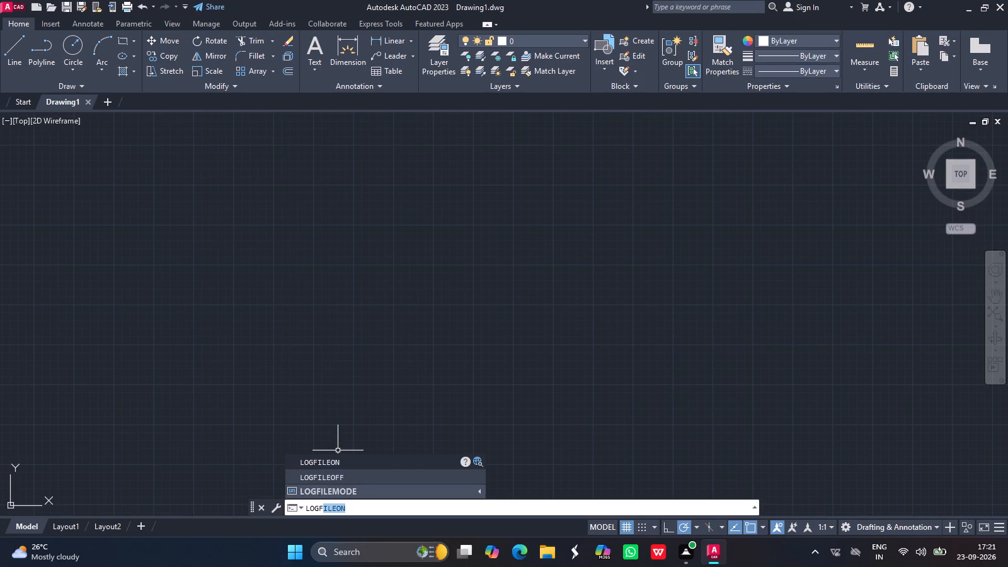
pyautogui.click(409, 463)
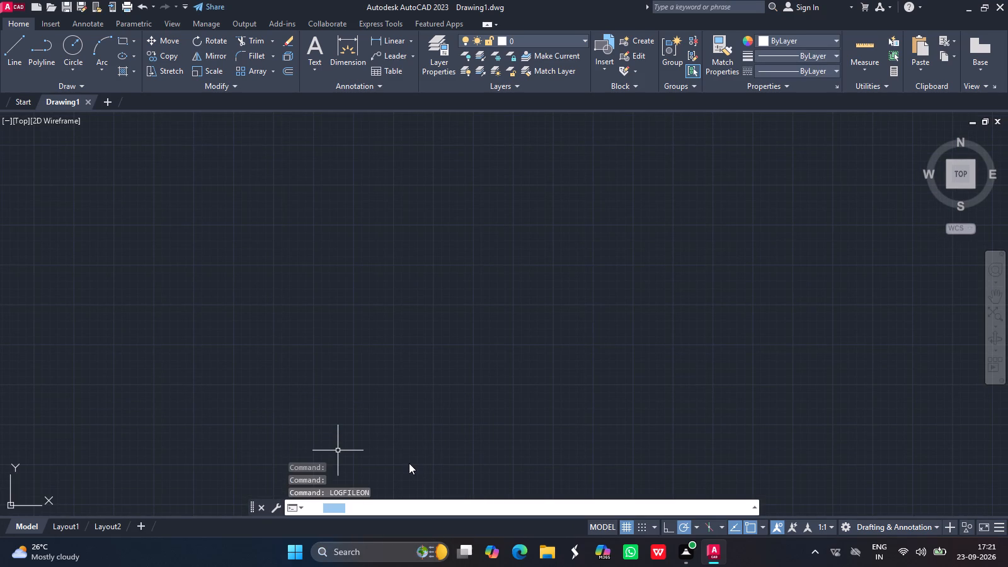
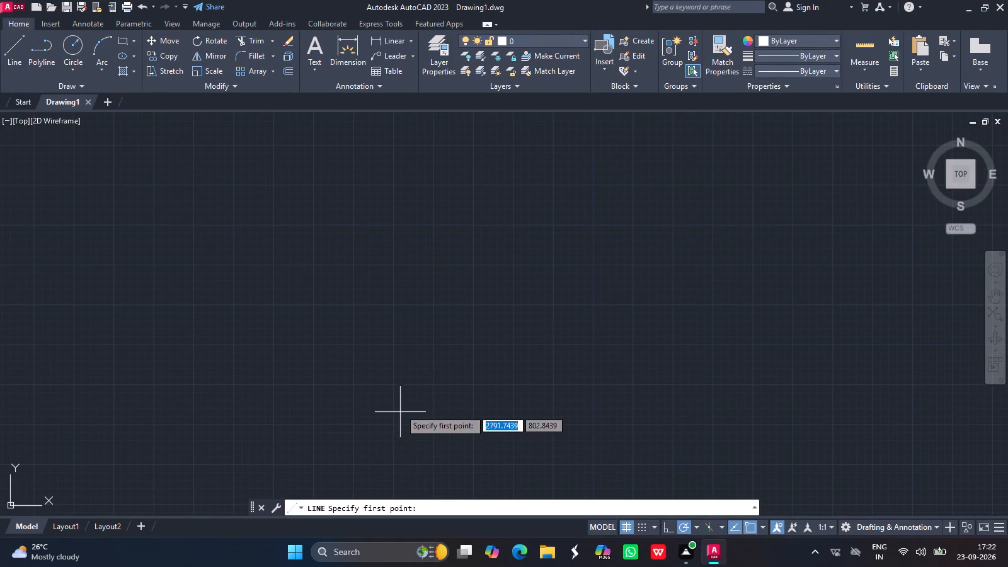
# Draw a vertical line 195 units long, running upward from a start point in the empty drawing area.
pyautogui.click(355, 401)
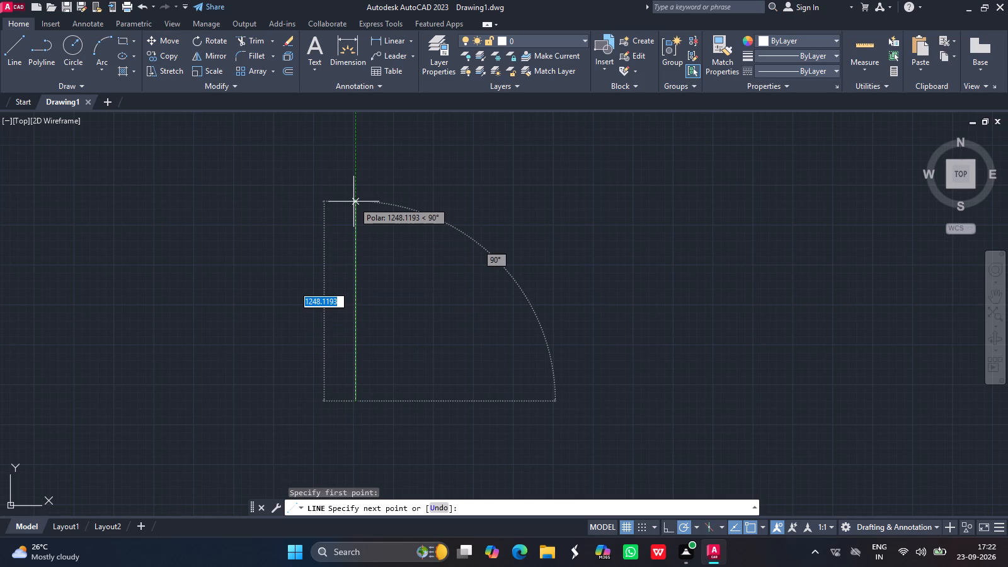
pyautogui.press('1')
pyautogui.write('95')
pyautogui.press('Return')
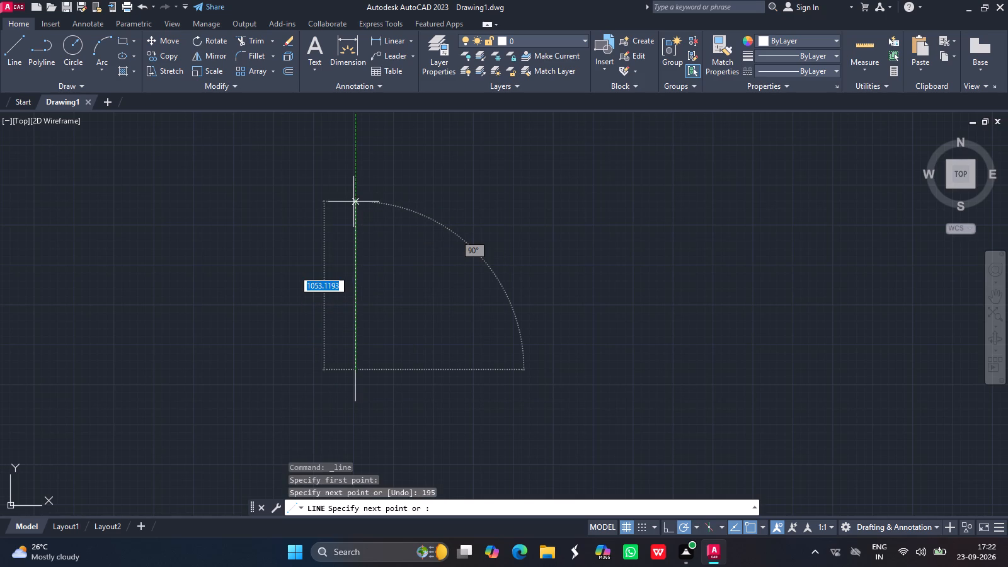
pyautogui.press('Return')
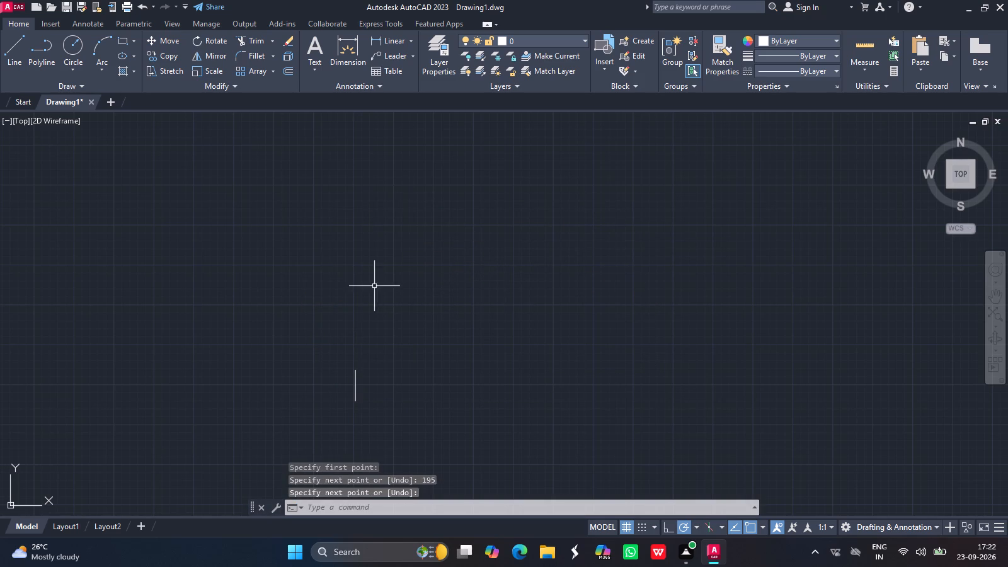
# Draw a horizontal line 105 units long, running to the right from the vertical line's upper endpoint.
pyautogui.keyDown('ctrl'); pyautogui.scroll(3, 357, 328); pyautogui.keyUp('ctrl')
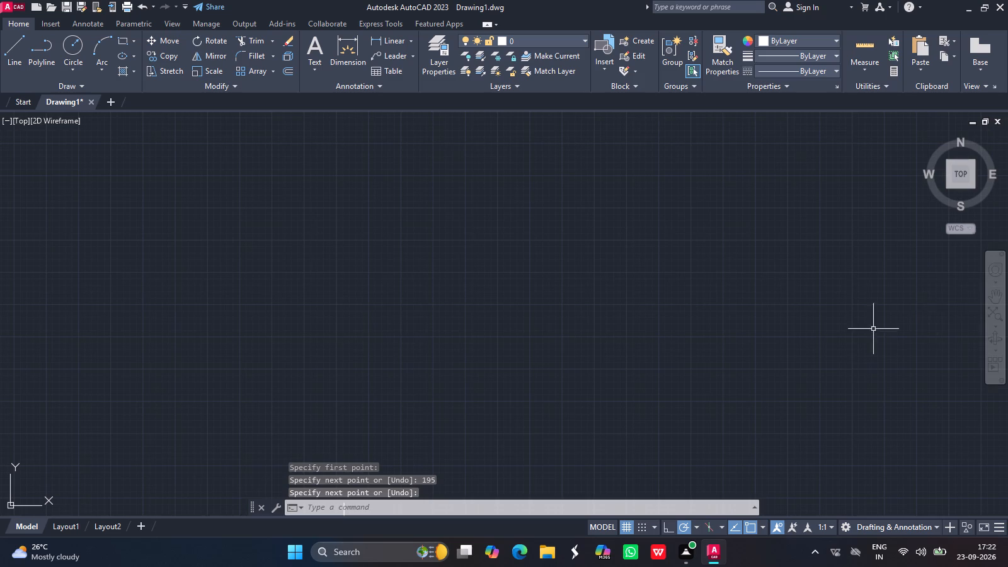
pyautogui.click(995, 295)
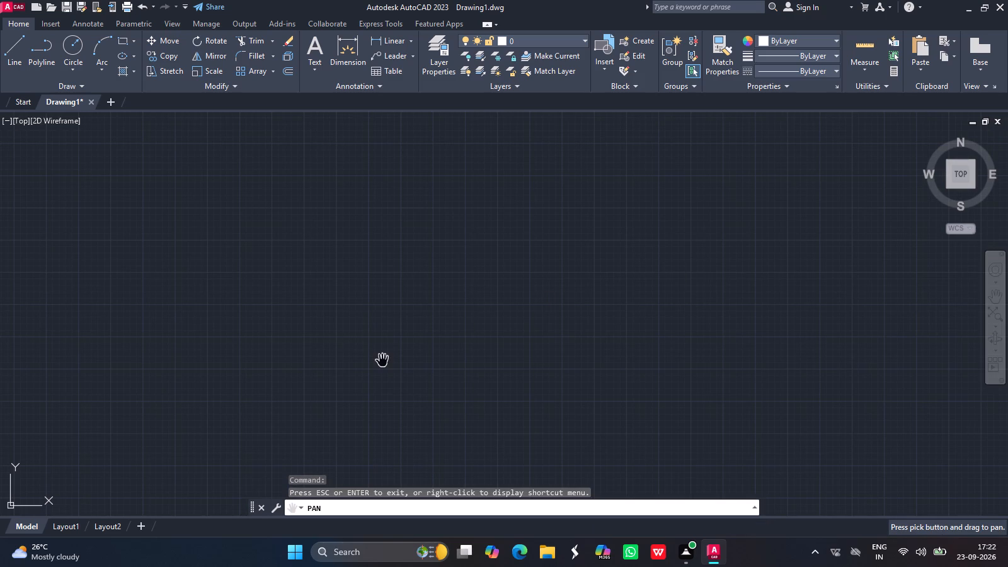
pyautogui.moveTo(382, 361); pyautogui.dragTo(398, 123)
pyautogui.keyDown('ctrl'); pyautogui.scroll(2, 331, 312); pyautogui.keyUp('ctrl')
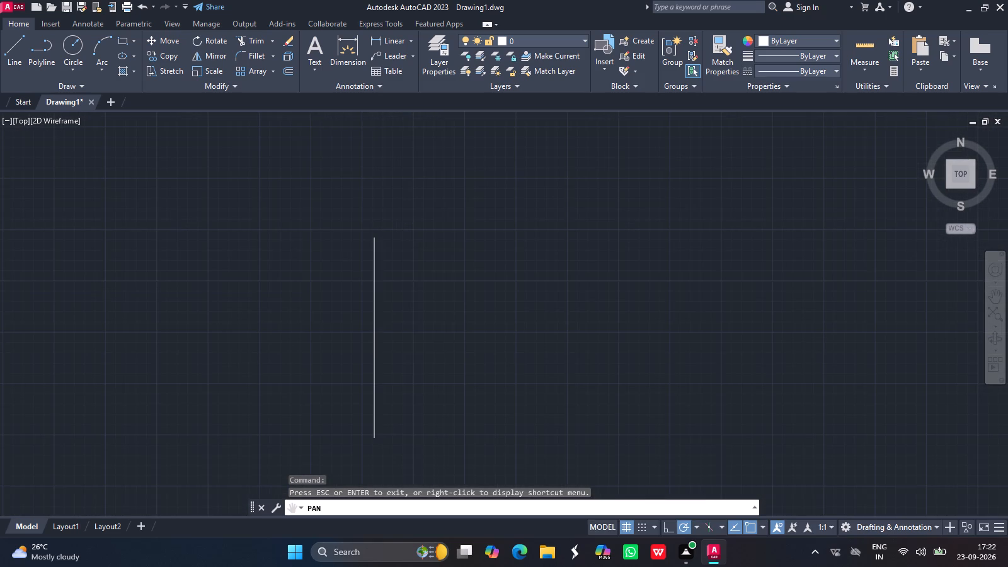
pyautogui.keyDown('ctrl'); pyautogui.scroll(-2, 410, 335); pyautogui.keyUp('ctrl')
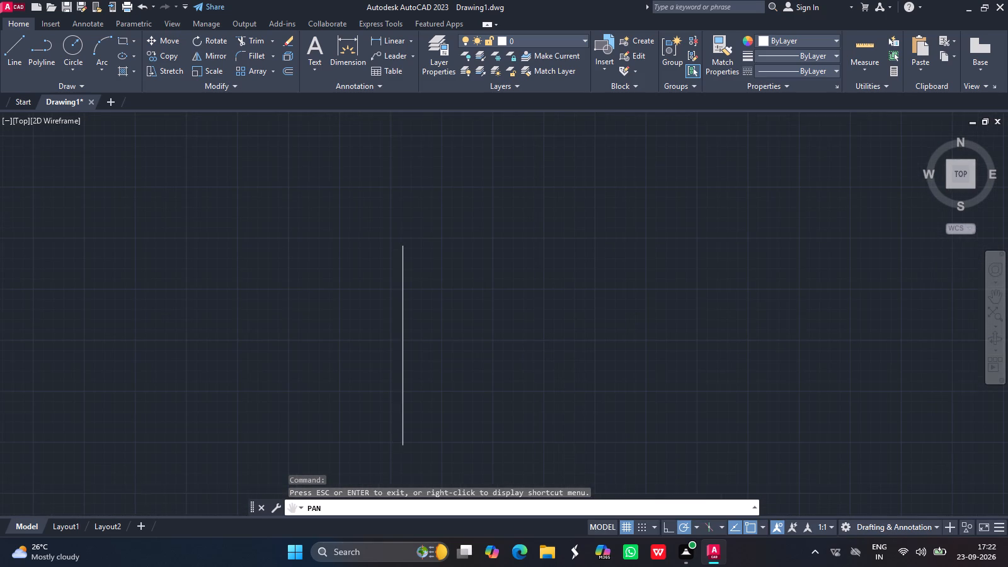
pyautogui.moveTo(406, 335); pyautogui.dragTo(332, 296)
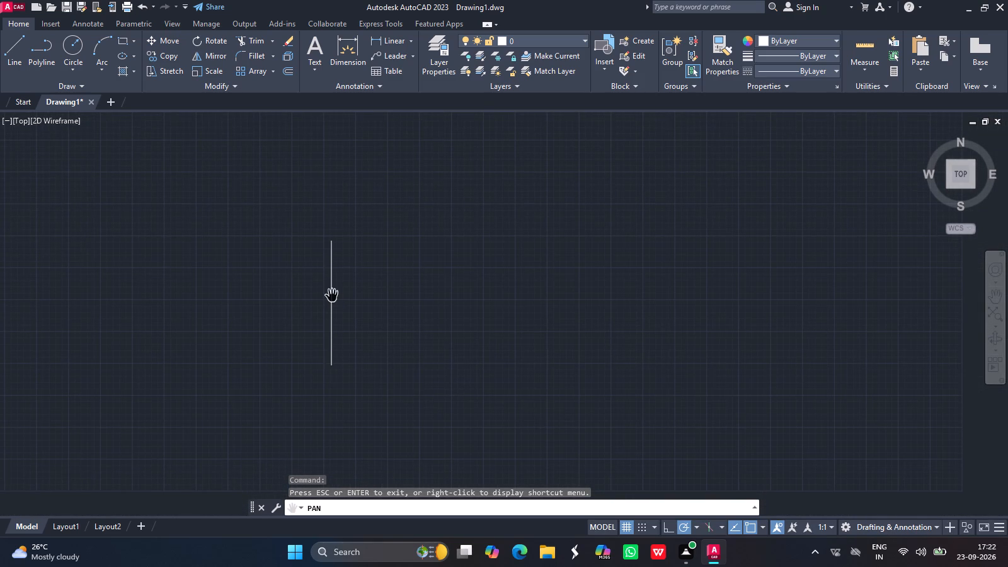
pyautogui.keyDown('ctrl'); pyautogui.scroll(1, 332, 296); pyautogui.keyUp('ctrl')
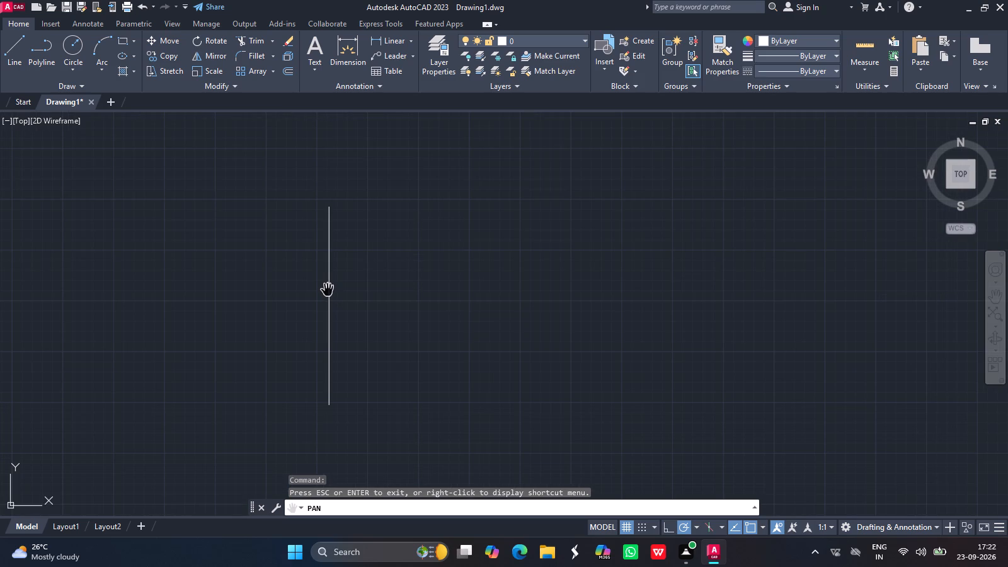
pyautogui.keyDown('ctrl'); pyautogui.scroll(1, 328, 290); pyautogui.keyUp('ctrl')
pyautogui.press('Escape')
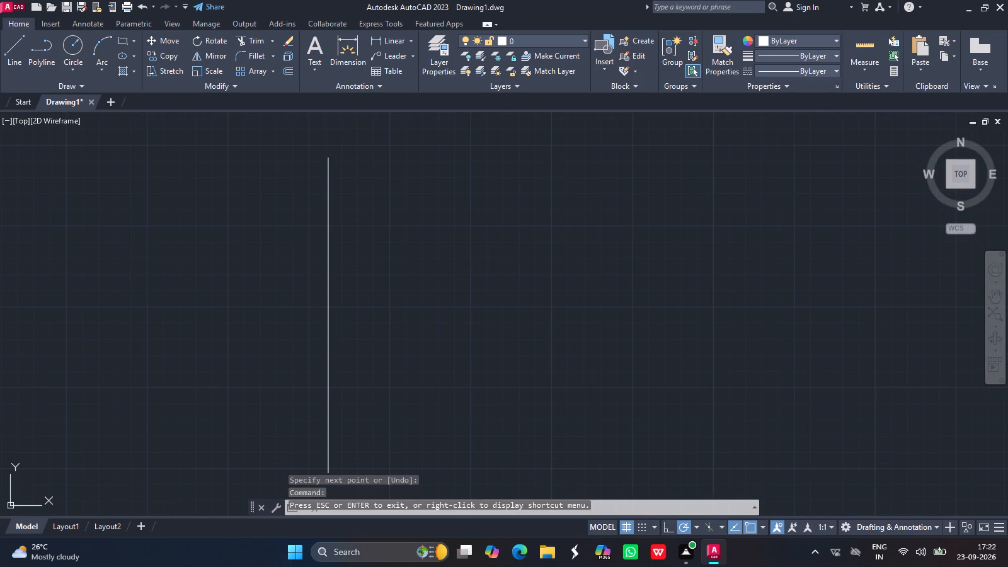
pyautogui.click(13, 49)
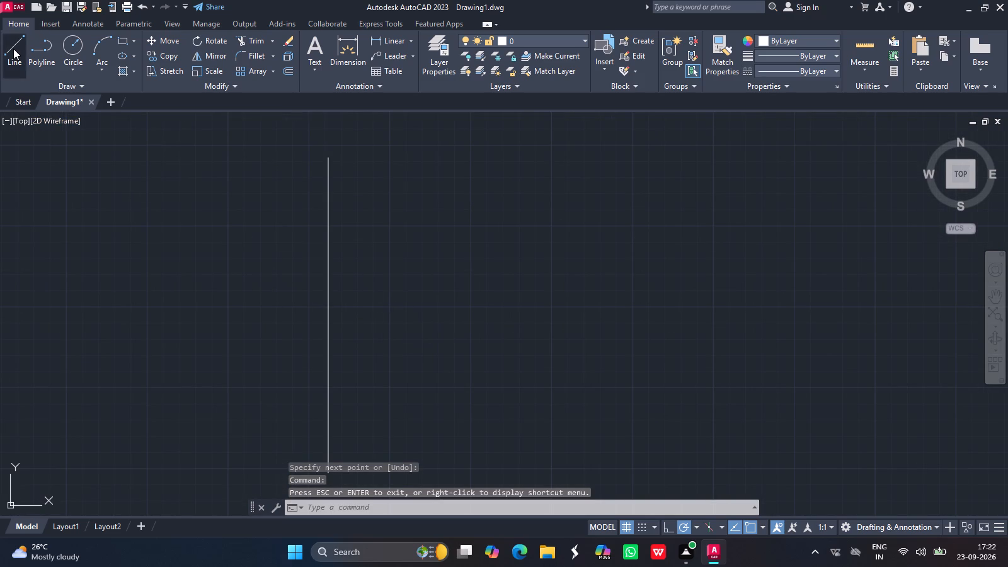
pyautogui.moveTo(330, 155); pyautogui.dragTo(469, 154)
pyautogui.press('1')
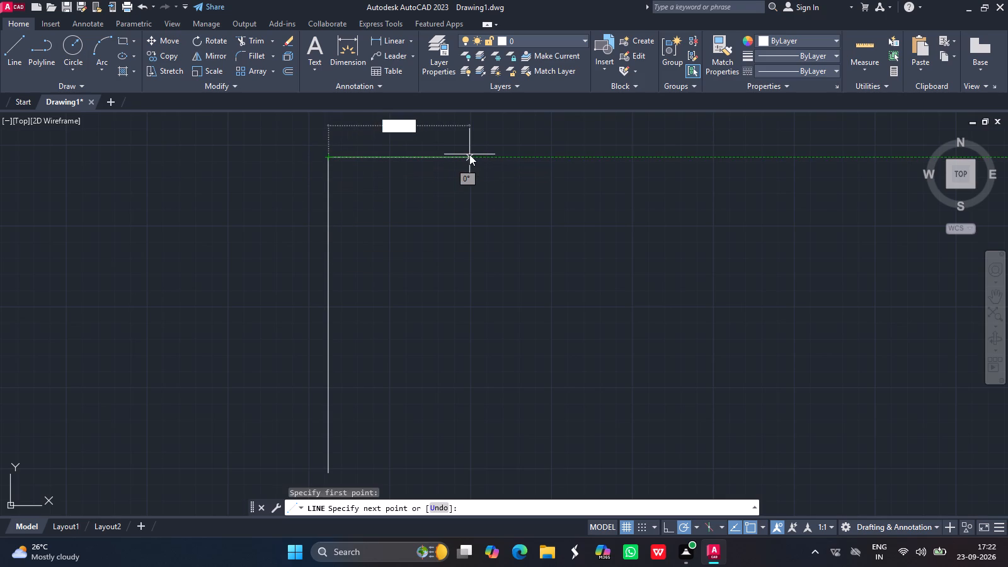
pyautogui.write('05')
pyautogui.press('Return')
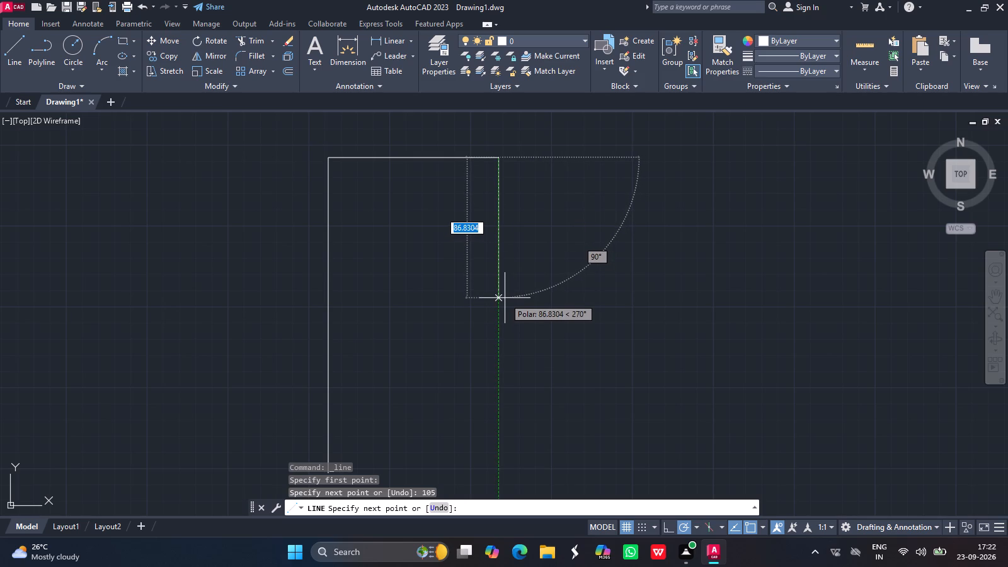
pyautogui.press('Return')
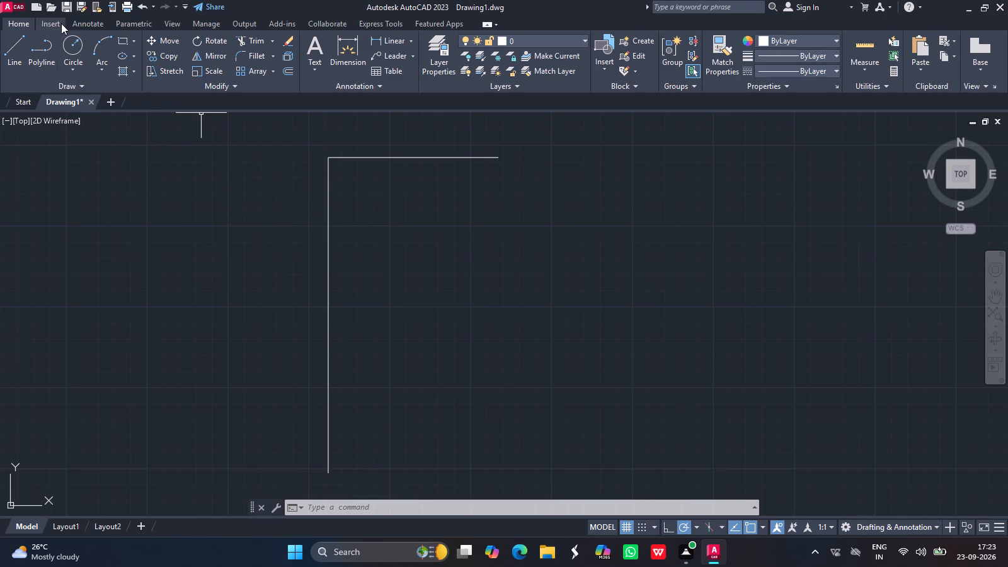
# Offset the horizontal top line 15 units downward.
pyautogui.click(294, 67)
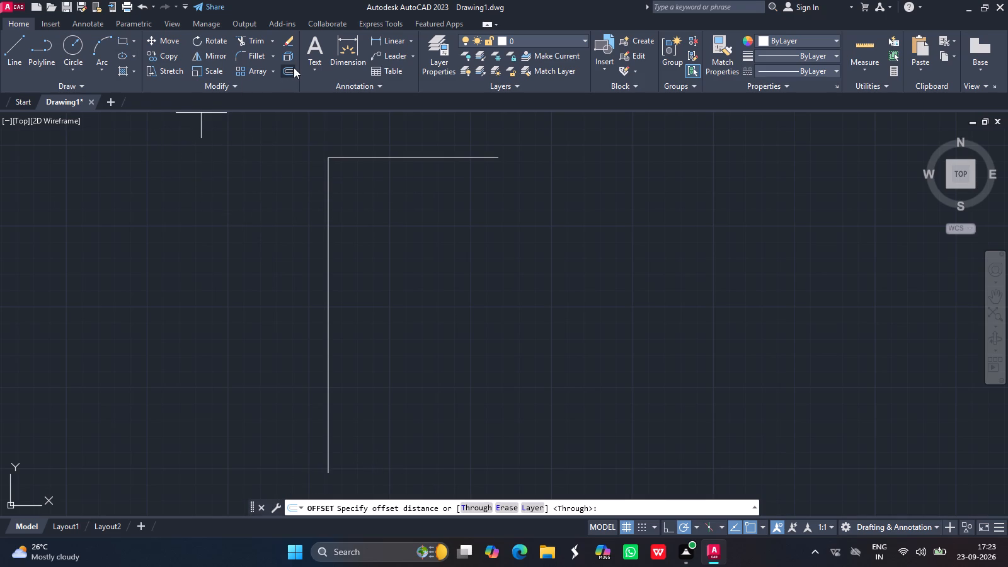
pyautogui.click(612, 506)
pyautogui.press('1')
pyautogui.press('5')
pyautogui.press('Return')
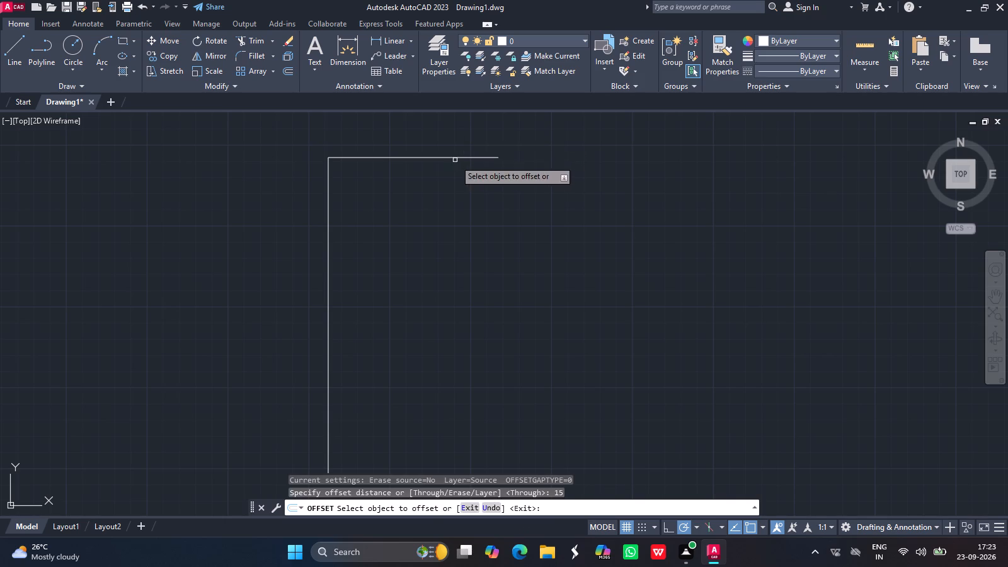
pyautogui.moveTo(452, 156); pyautogui.dragTo(454, 176)
pyautogui.click(454, 176)
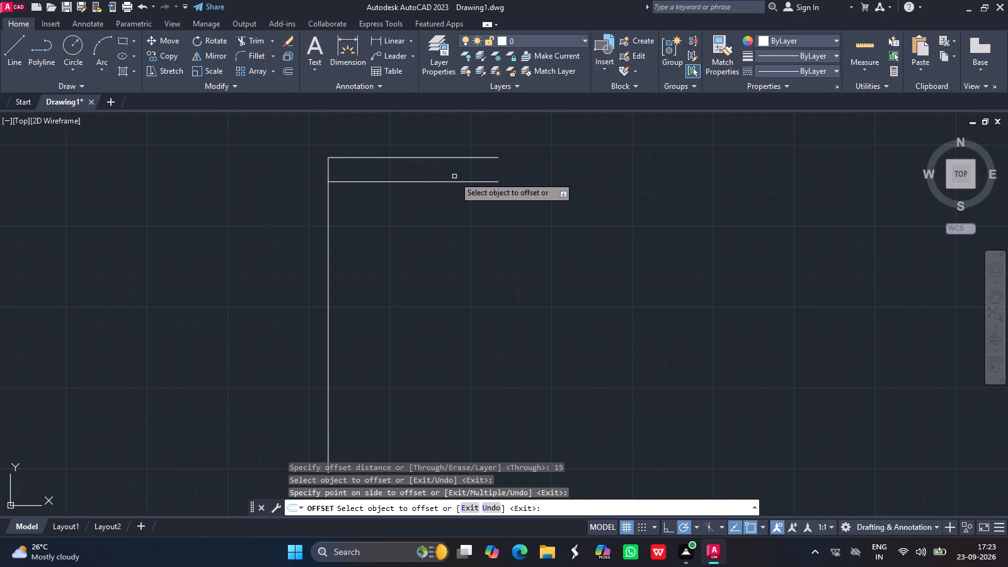
pyautogui.press('\\')
pyautogui.press('Return')
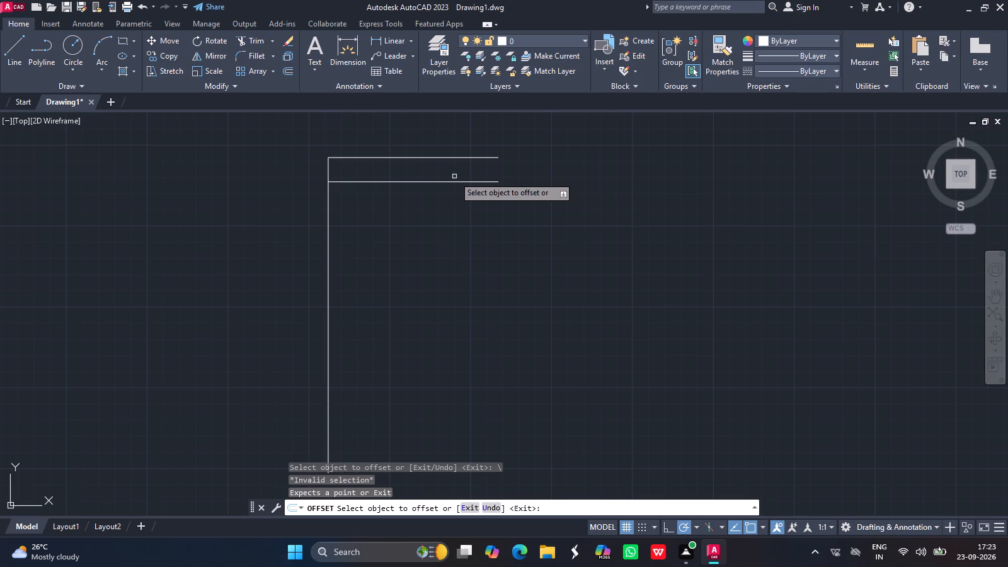
pyautogui.press('Escape')
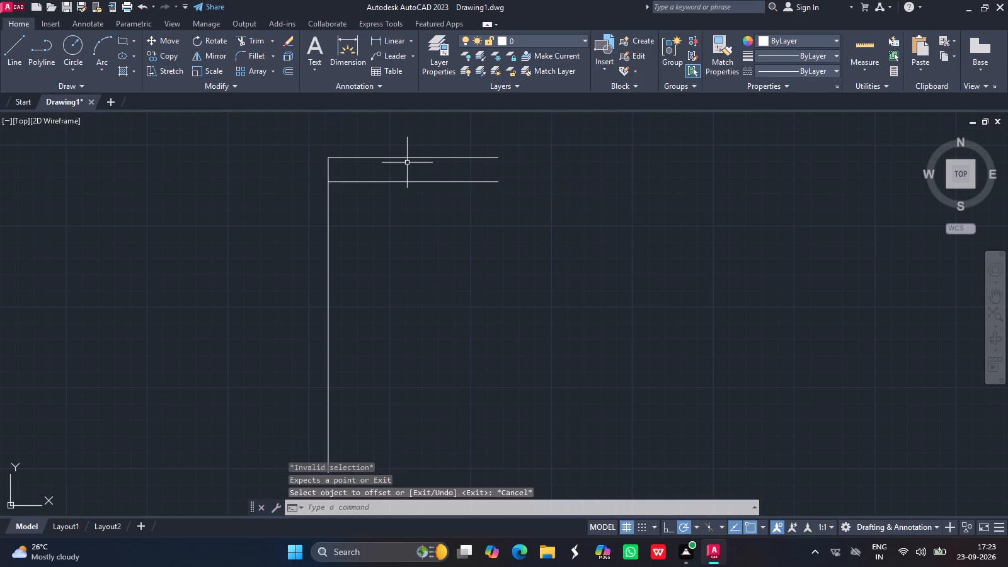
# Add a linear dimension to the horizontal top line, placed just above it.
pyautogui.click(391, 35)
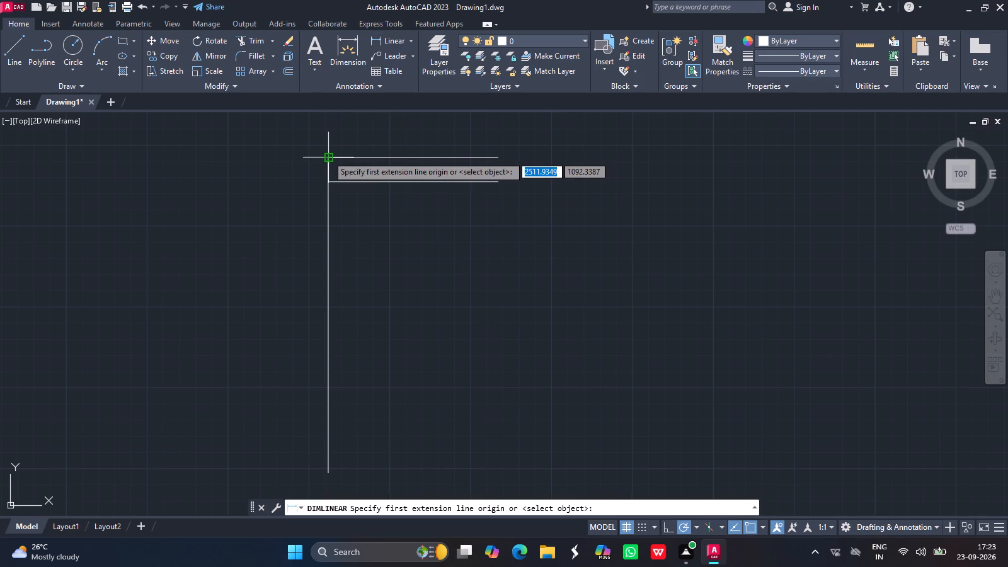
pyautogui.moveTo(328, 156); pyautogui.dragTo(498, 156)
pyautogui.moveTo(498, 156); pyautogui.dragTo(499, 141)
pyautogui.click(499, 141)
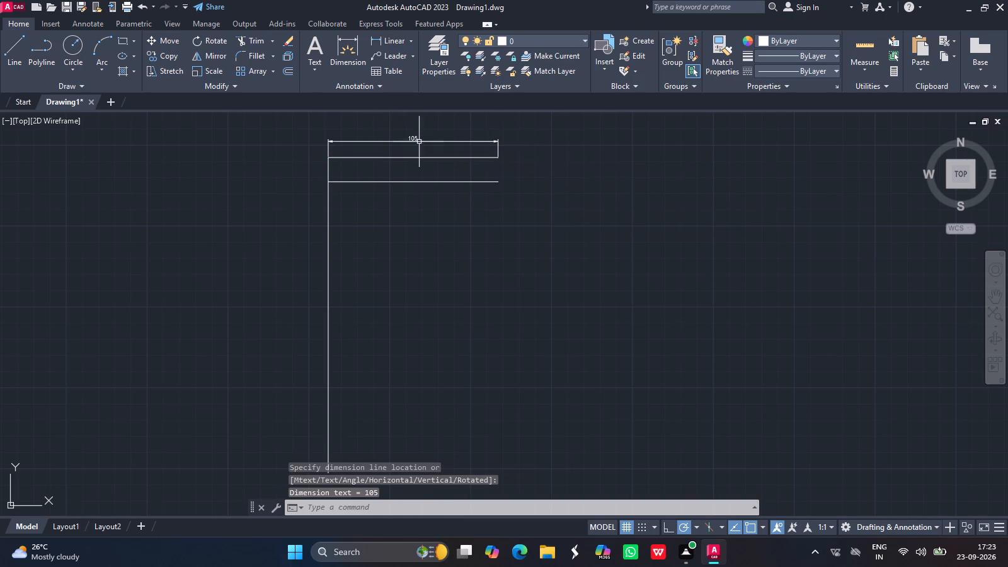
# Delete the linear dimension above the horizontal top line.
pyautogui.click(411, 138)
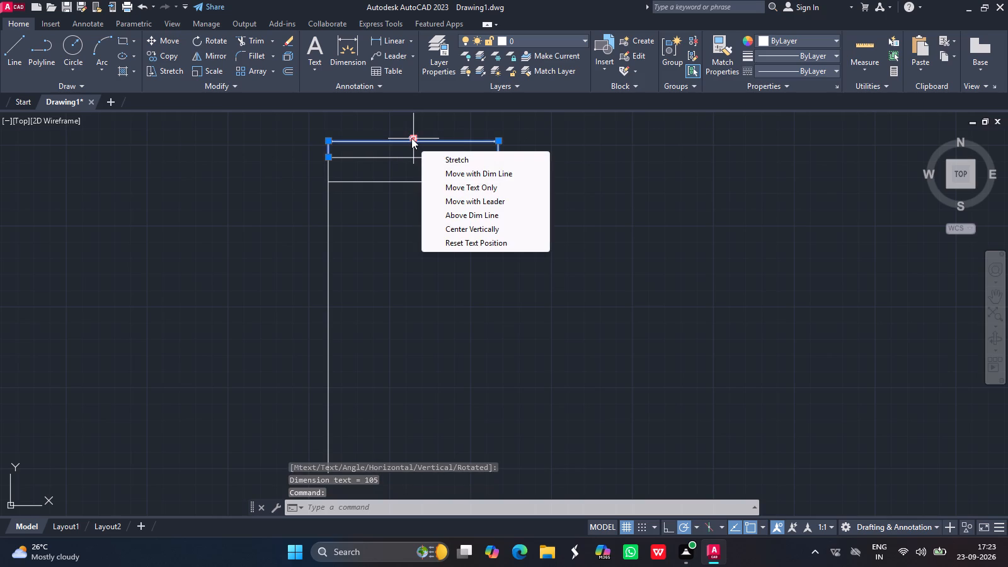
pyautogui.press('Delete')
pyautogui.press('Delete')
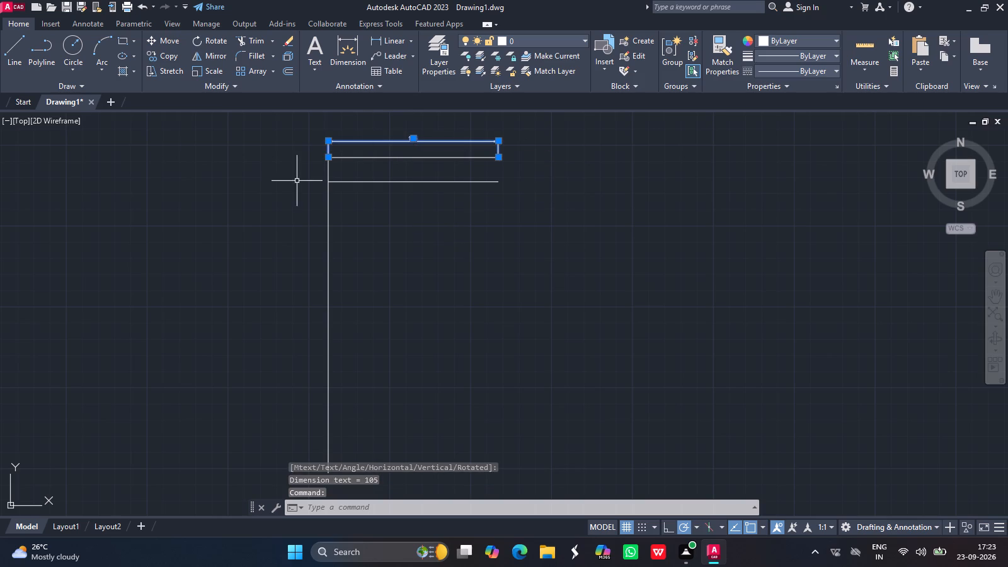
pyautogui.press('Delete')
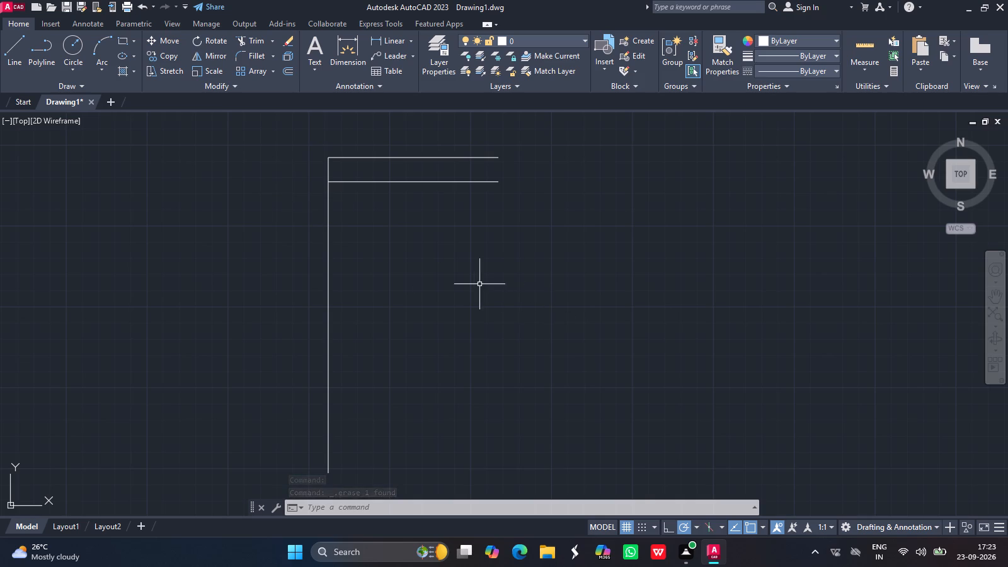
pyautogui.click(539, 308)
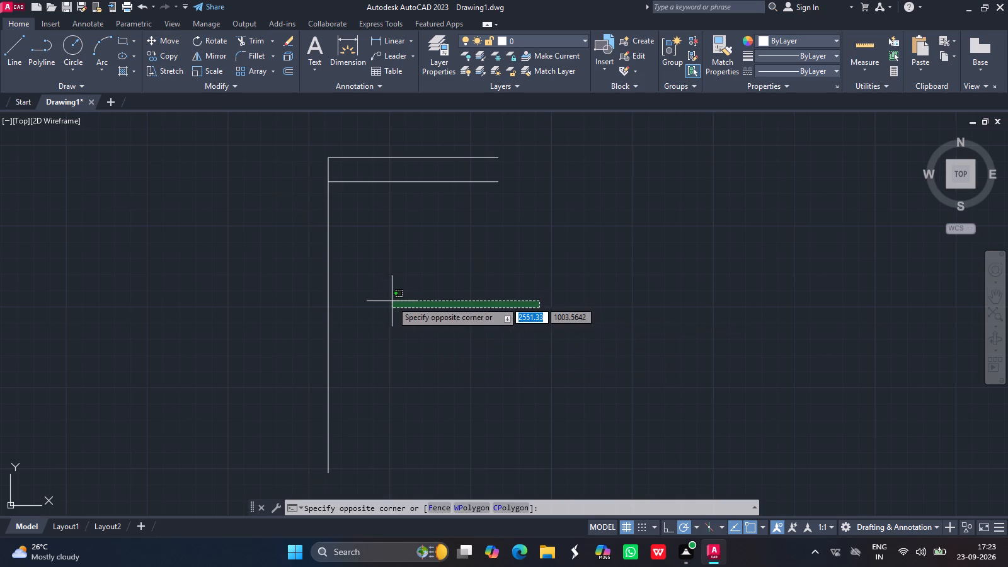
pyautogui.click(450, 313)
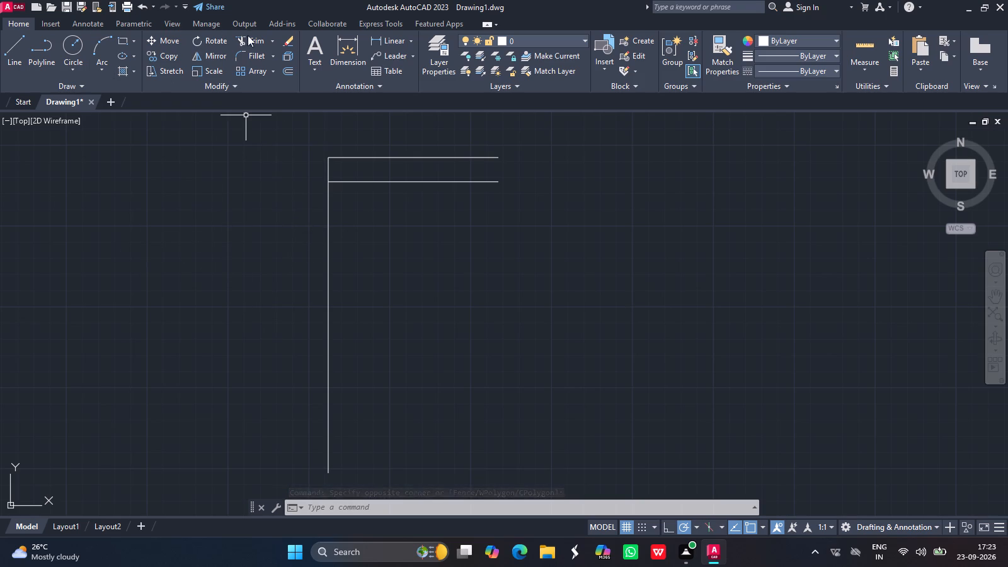
# Offset the vertical line 20 units to the right.
pyautogui.click(291, 75)
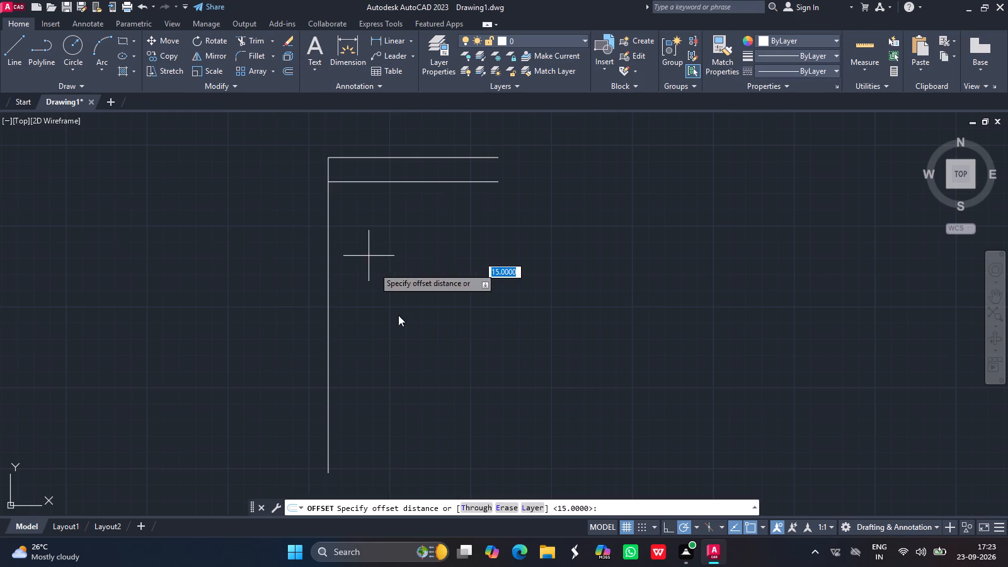
pyautogui.click(617, 500)
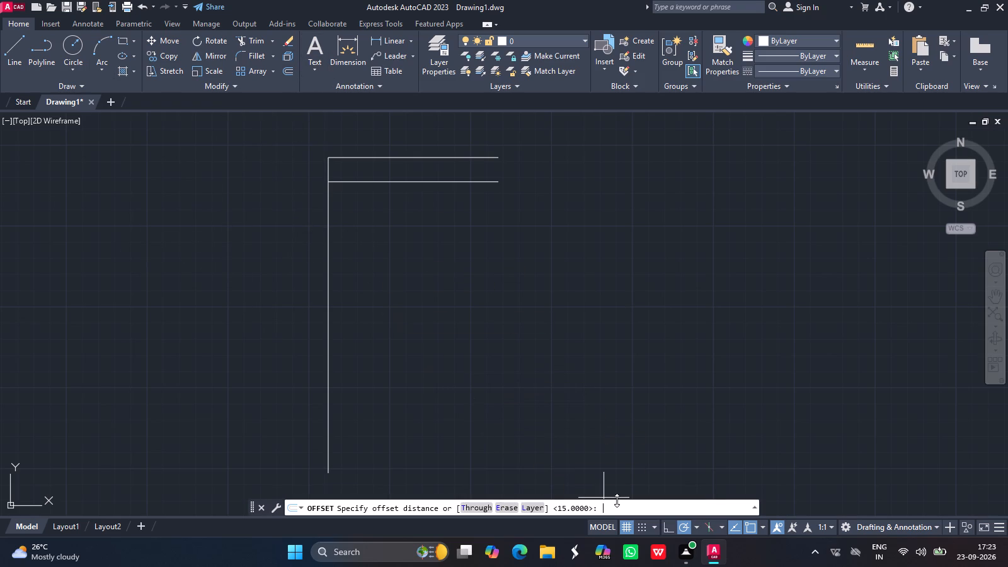
pyautogui.write('20')
pyautogui.press('Return')
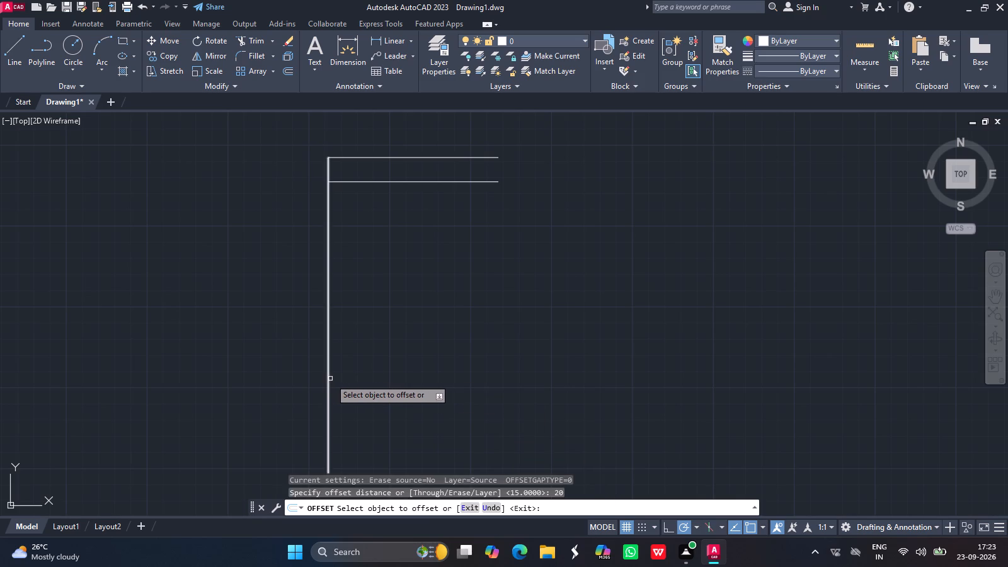
pyautogui.moveTo(330, 379); pyautogui.dragTo(327, 370)
pyautogui.moveTo(327, 370); pyautogui.dragTo(357, 379)
pyautogui.click(357, 379)
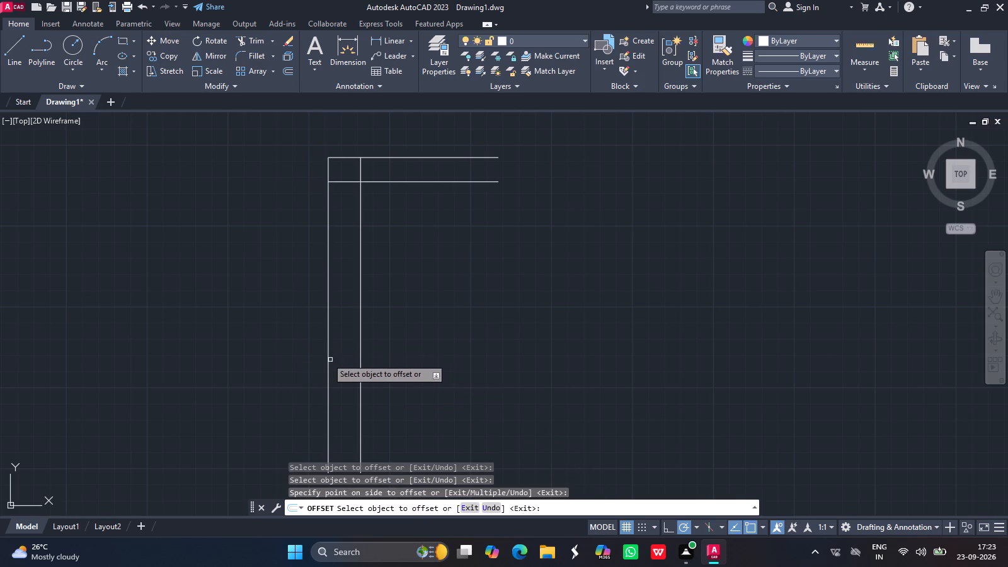
pyautogui.press('Return')
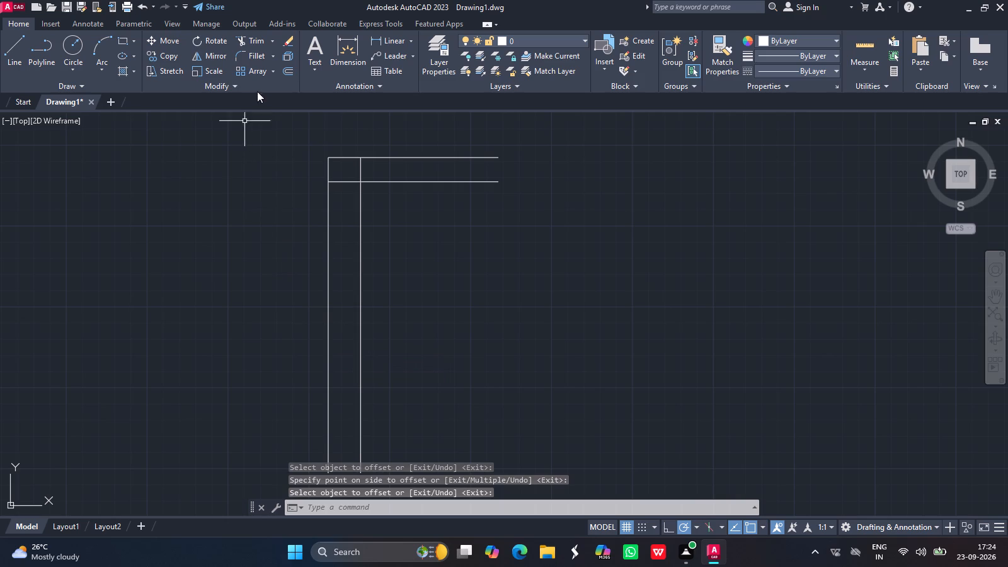
# Offset the inner vertical line 10 units to the left, between the two existing vertical lines.
pyautogui.click(284, 71)
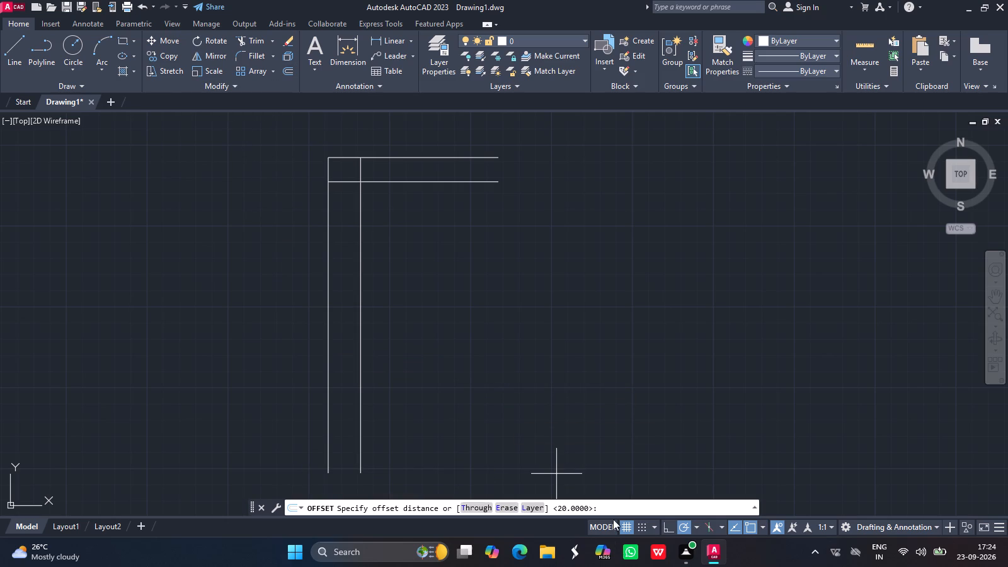
pyautogui.click(620, 508)
pyautogui.write('1-')
pyautogui.press('BackSpace')
pyautogui.press('0')
pyautogui.press('Return')
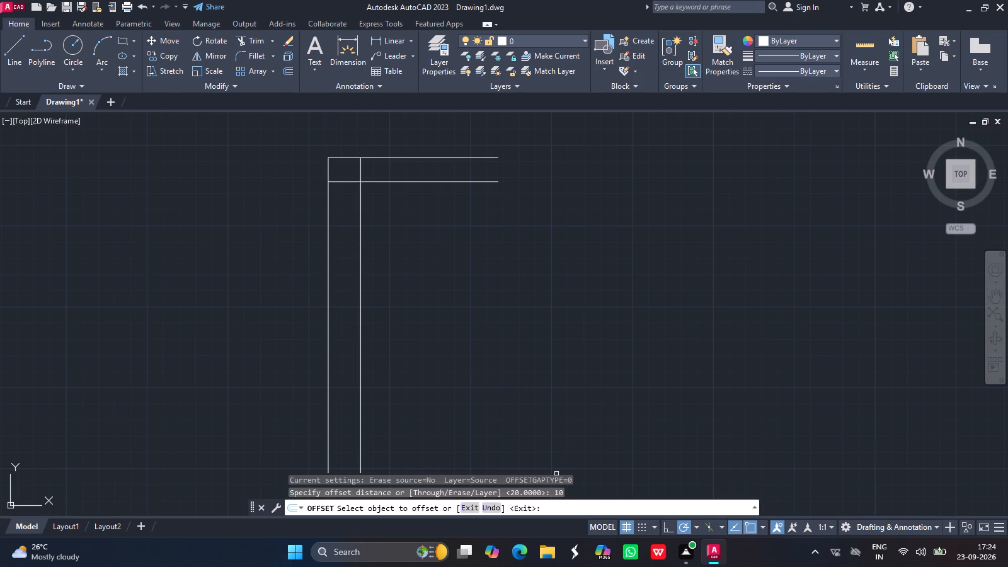
pyautogui.moveTo(361, 318); pyautogui.dragTo(347, 318)
pyautogui.click(347, 318)
pyautogui.press('Return')
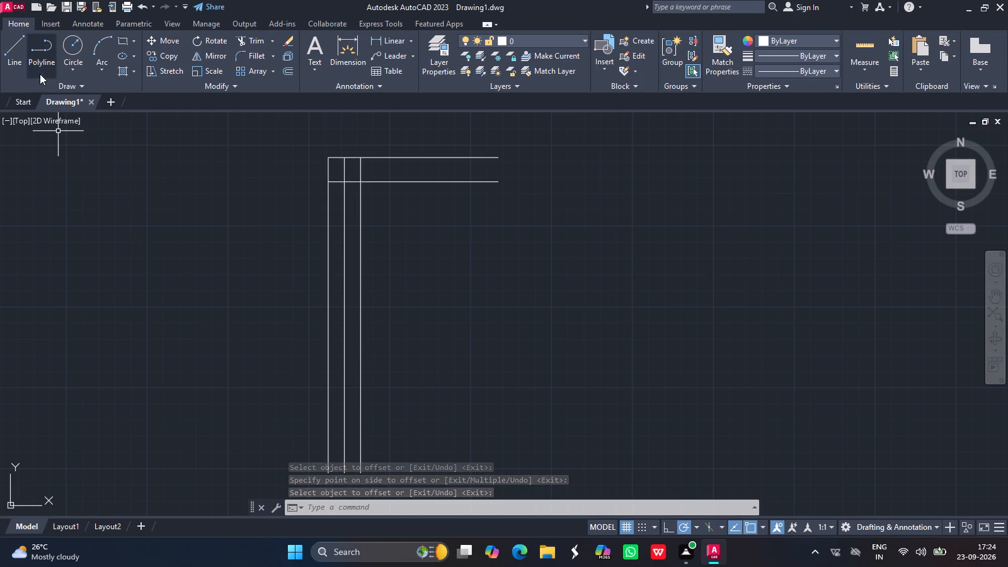
# Draw a line from the middle vertical's bottom end 65 units upward, then about 74 units horizontally to the right.
pyautogui.click(6, 53)
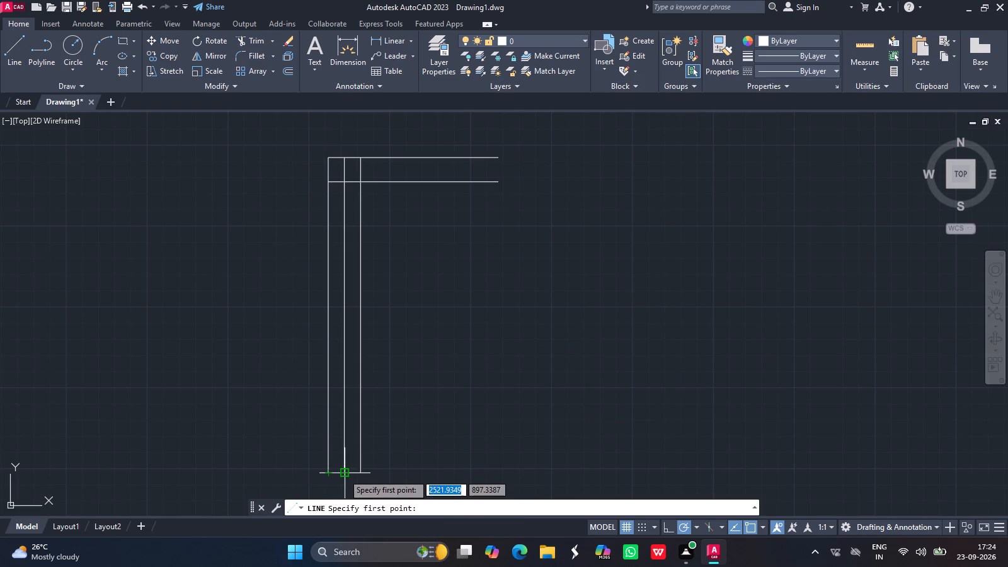
pyautogui.moveTo(343, 474); pyautogui.dragTo(370, 144)
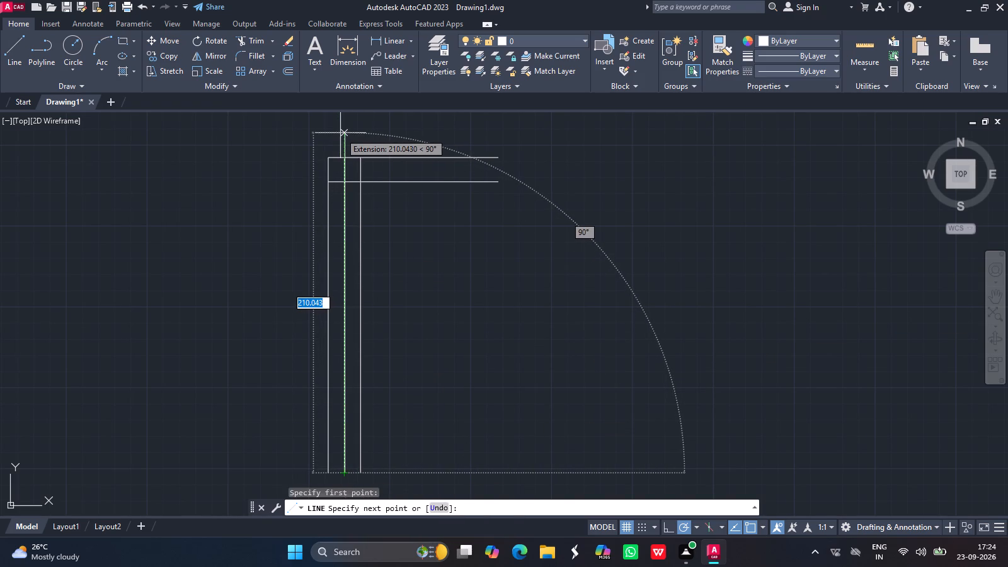
pyautogui.write('65')
pyautogui.press('Return')
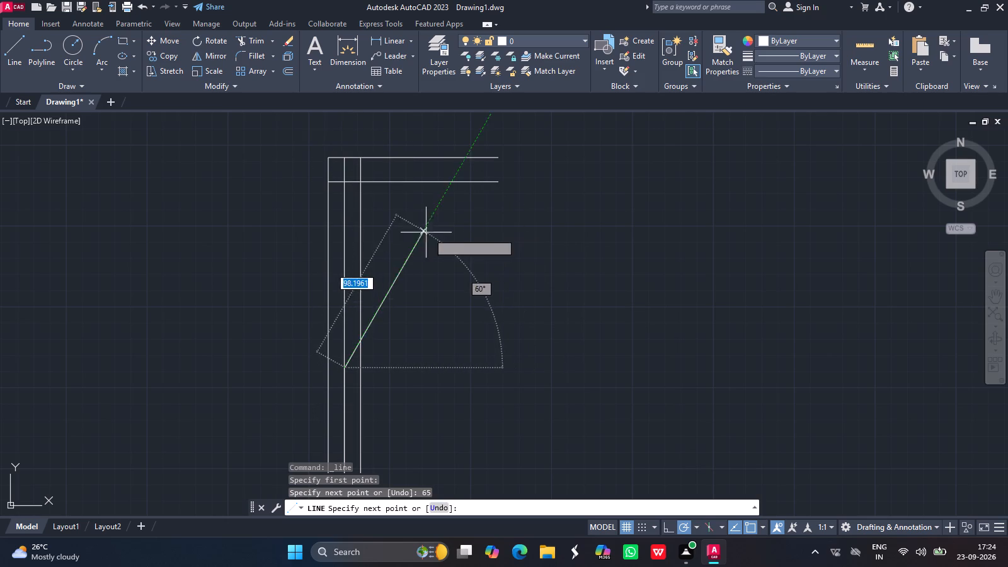
pyautogui.click(464, 374)
pyautogui.press('Return')
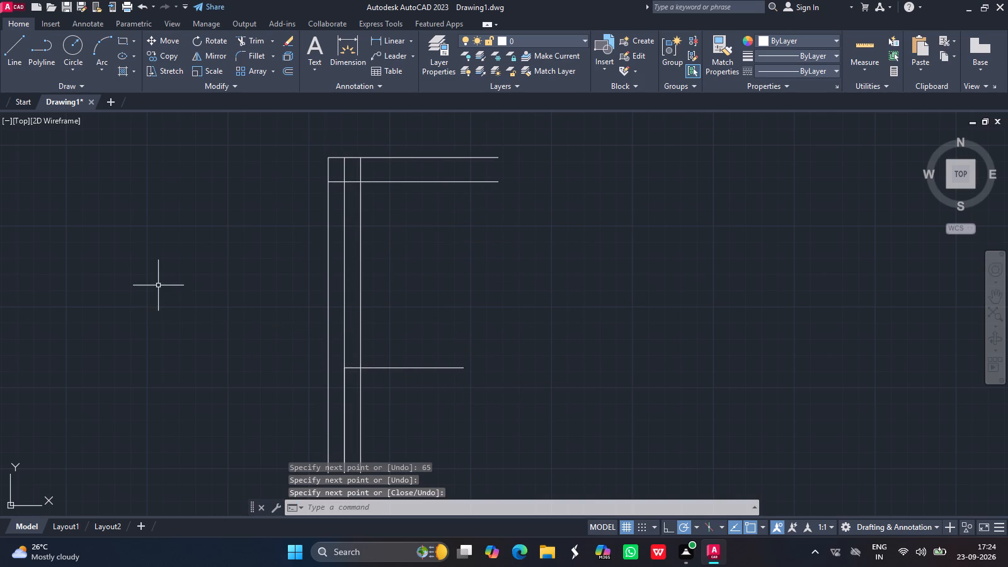
# Draw a line from the lower horizontal's start point 65 units upward along the middle vertical, then horizontally rightward past the inner vertical.
pyautogui.click(16, 47)
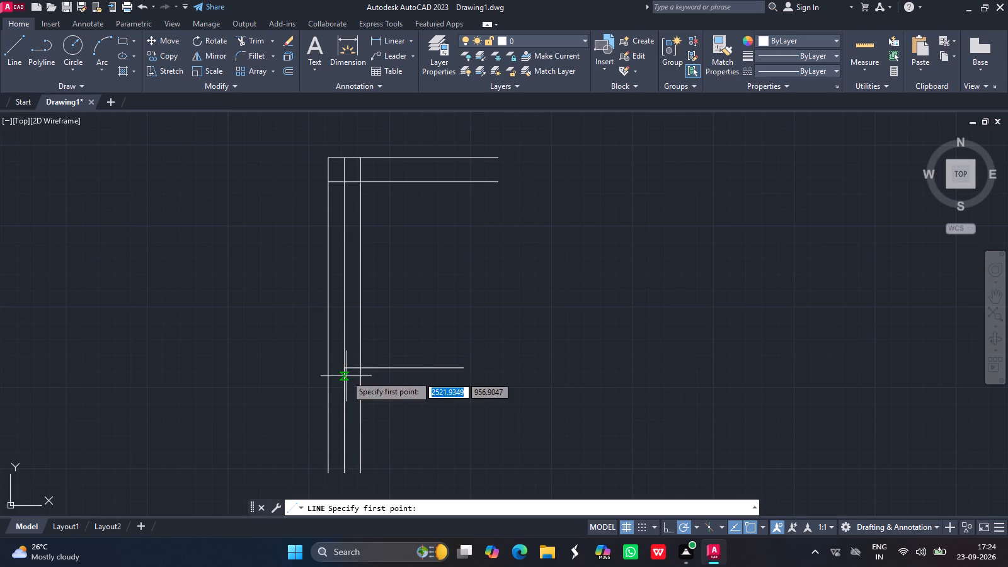
pyautogui.moveTo(343, 367); pyautogui.dragTo(341, 141)
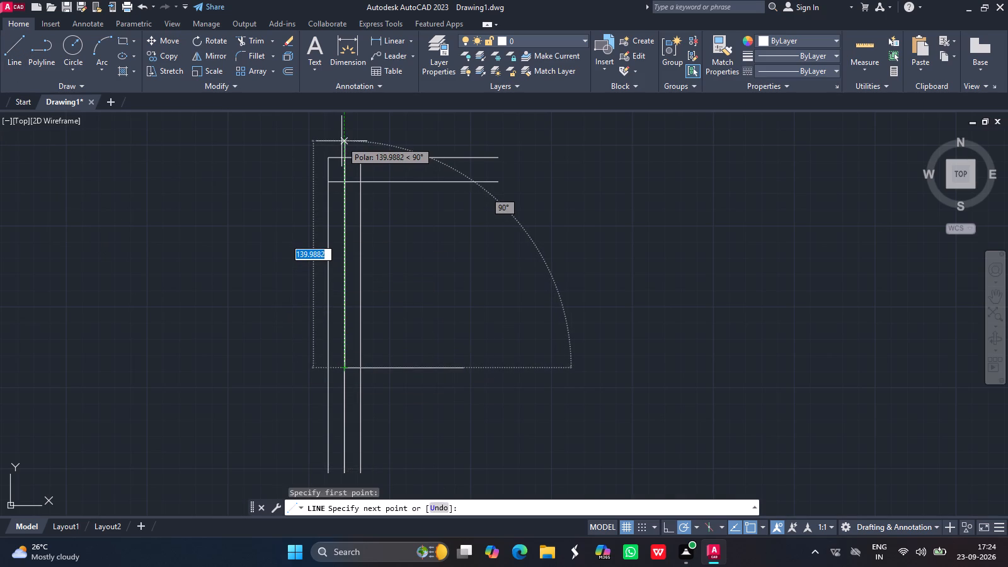
pyautogui.write('65')
pyautogui.press('Return')
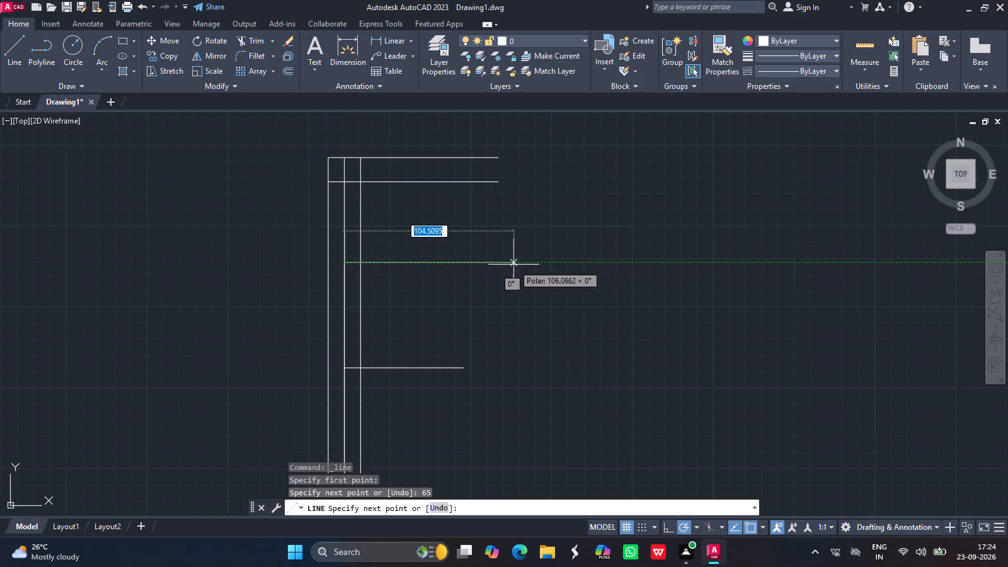
pyautogui.click(471, 265)
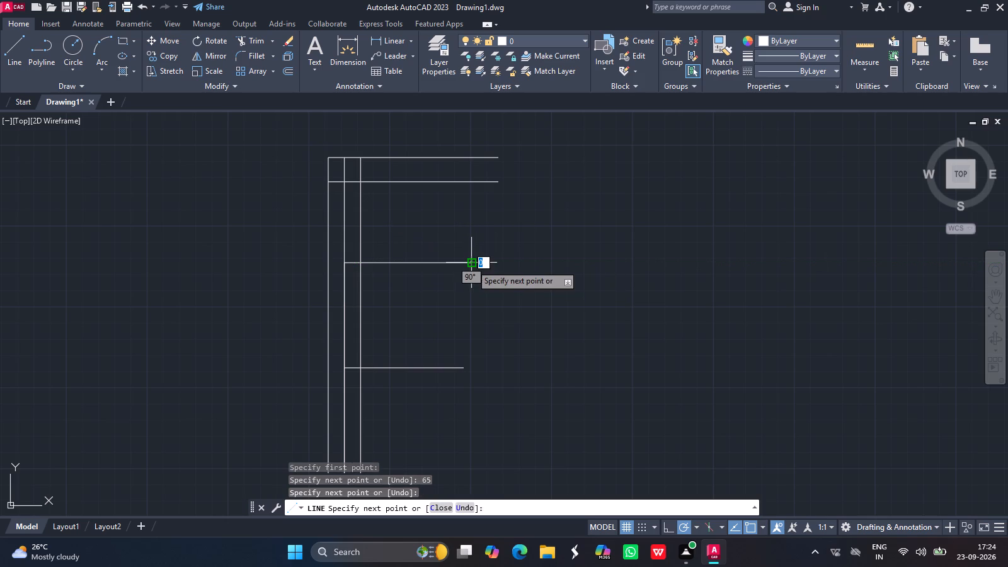
pyautogui.press('Return')
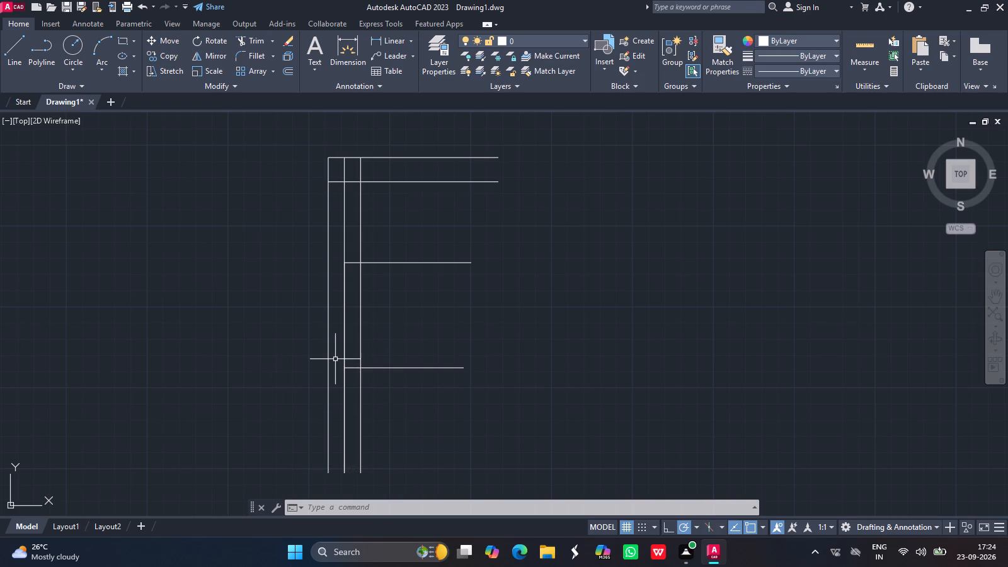
# Extend the two new horizontal lines leftward to the outer vertical line.
pyautogui.write('ext')
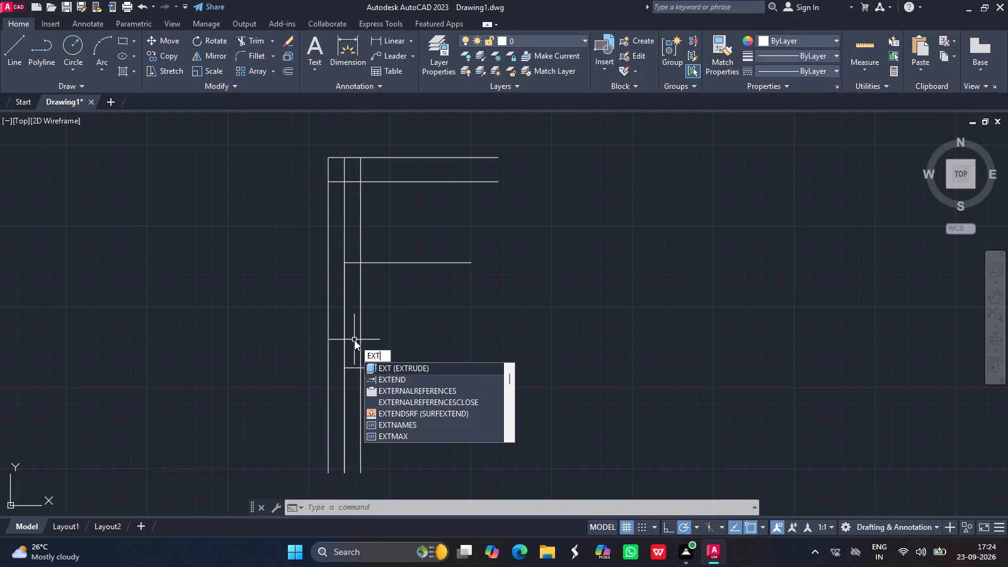
pyautogui.click(391, 382)
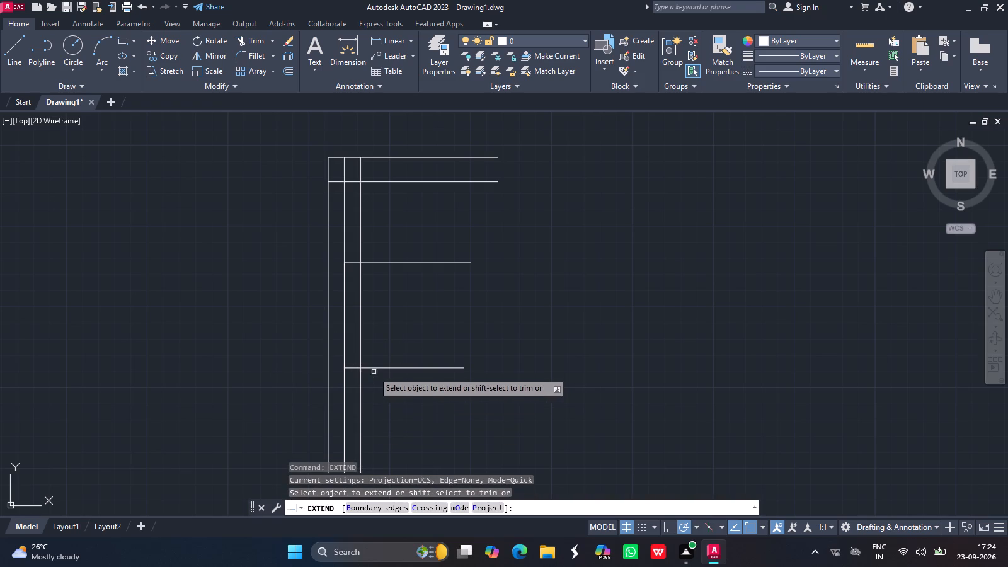
pyautogui.click(348, 369)
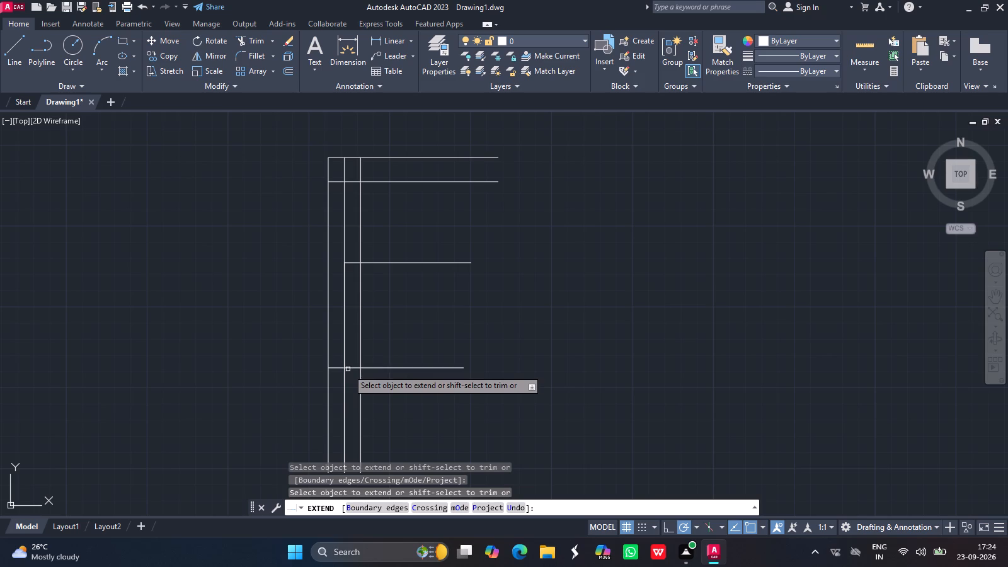
pyautogui.click(352, 263)
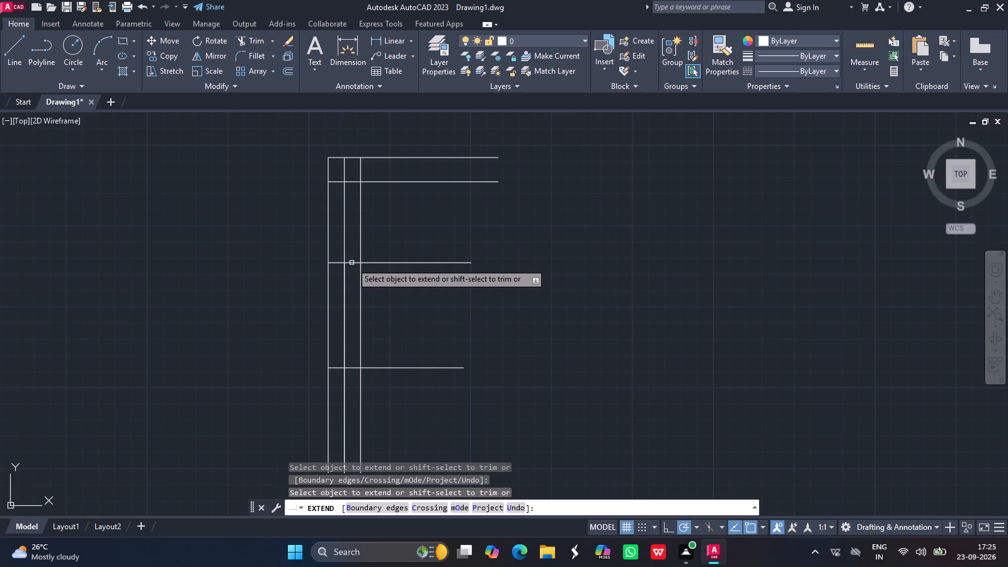
pyautogui.press('Return')
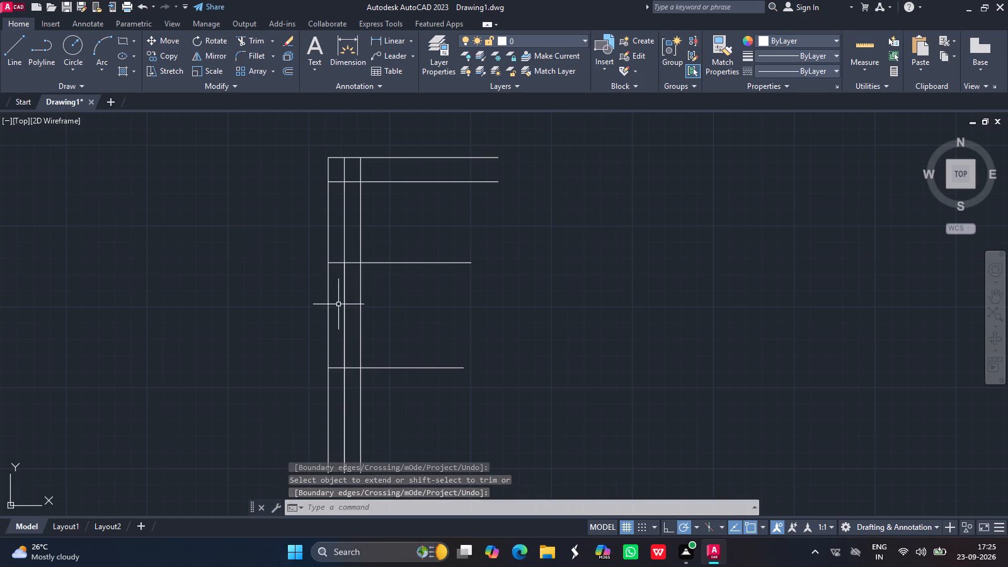
# Fillet the upper of the two extended horizontal lines with the middle vertical line below it, radius 10.
pyautogui.click(243, 49)
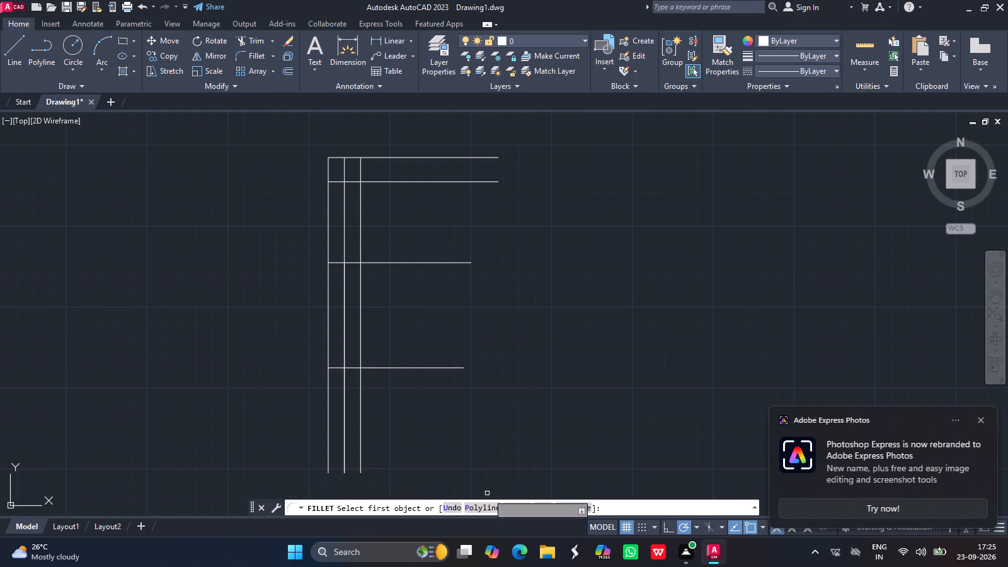
pyautogui.click(517, 505)
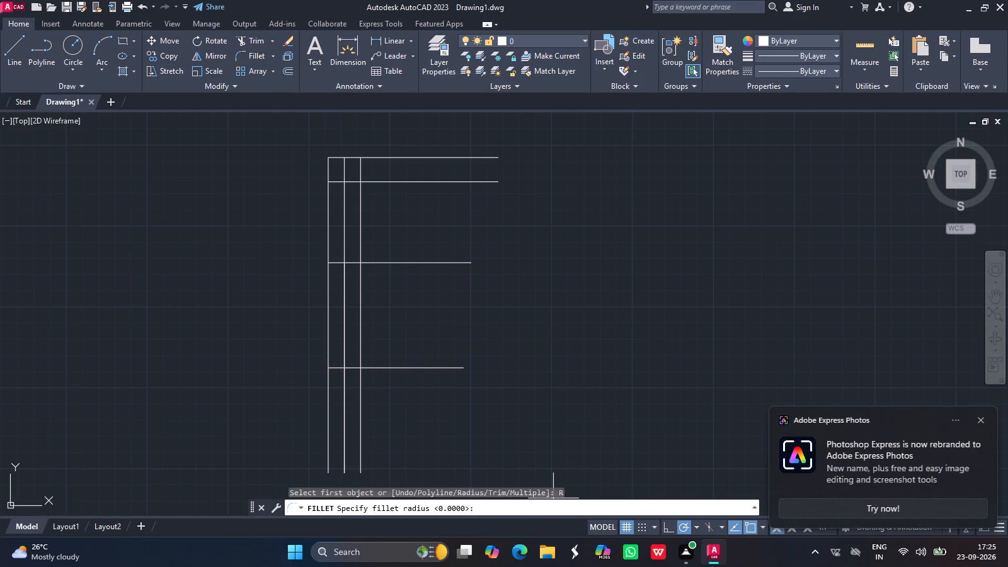
pyautogui.write('10')
pyautogui.press('Return')
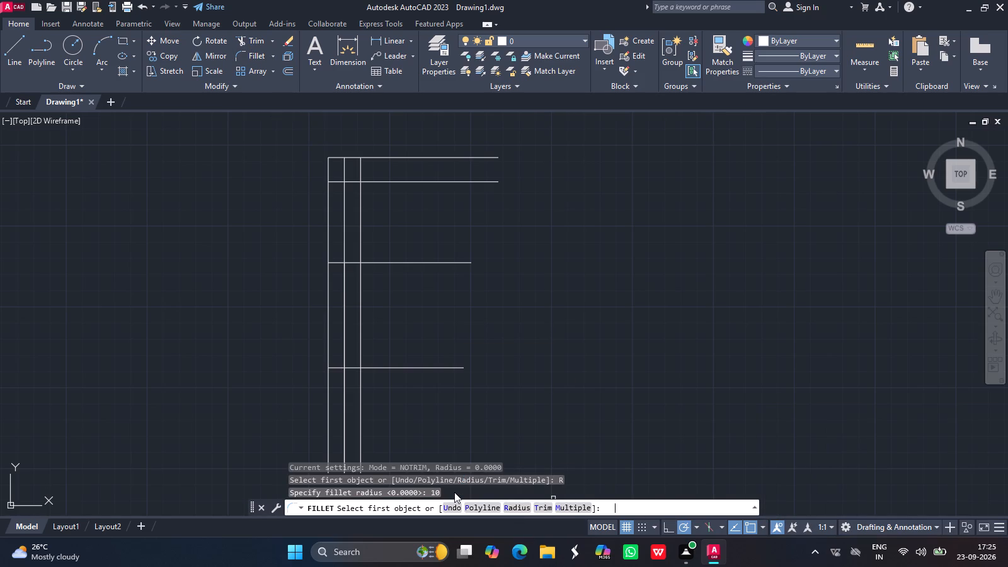
pyautogui.moveTo(339, 264); pyautogui.dragTo(345, 282)
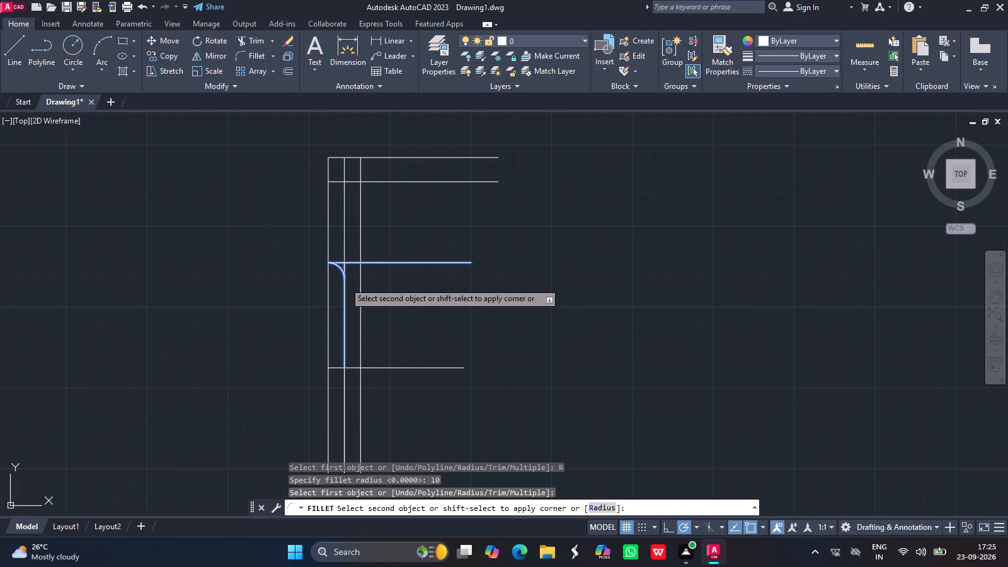
pyautogui.click(345, 282)
# Fillet the lower extended horizontal line with the middle vertical line above it, radius 10.
pyautogui.click(257, 53)
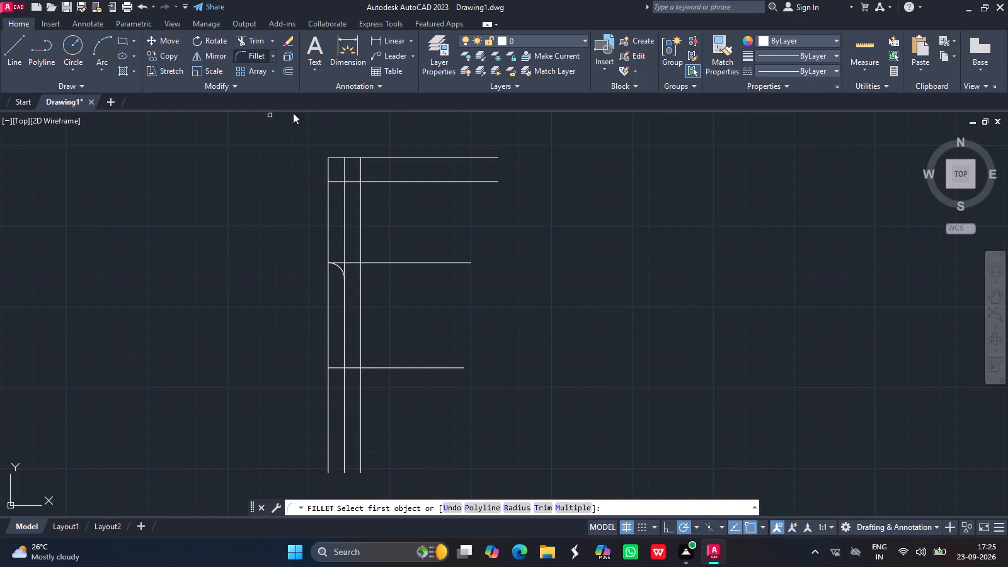
pyautogui.click(510, 508)
pyautogui.write('10')
pyautogui.press('Return')
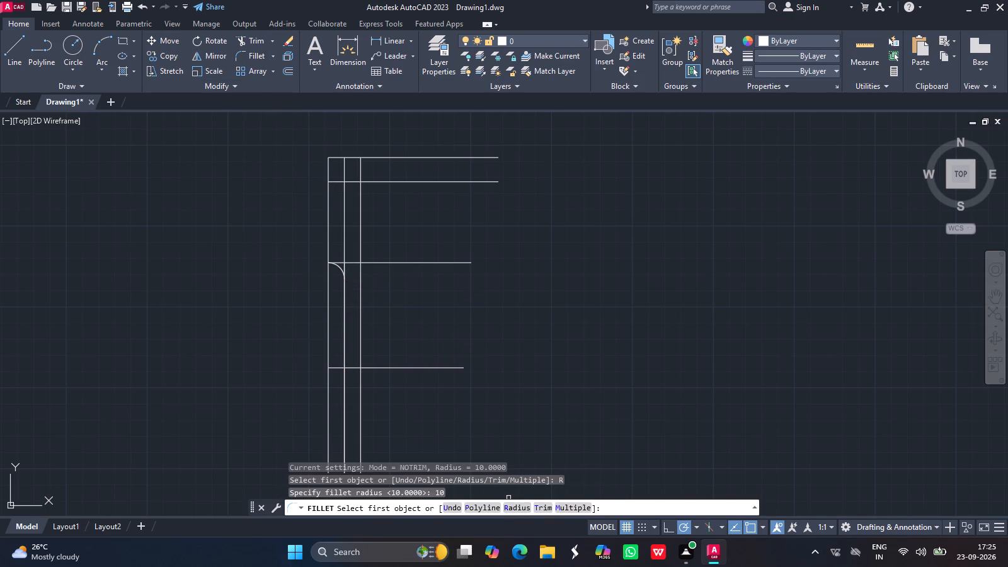
pyautogui.moveTo(335, 367); pyautogui.dragTo(340, 359)
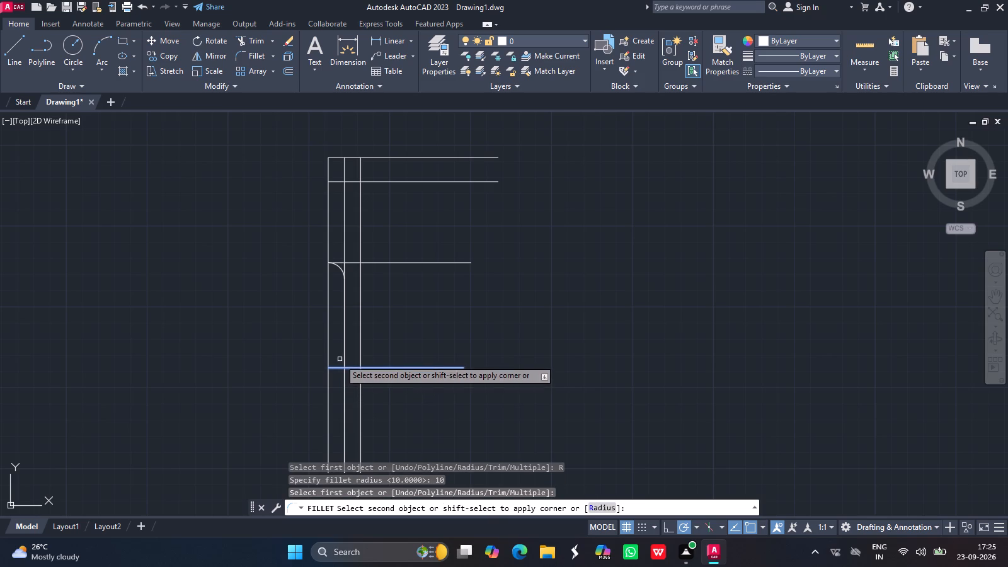
pyautogui.moveTo(340, 359); pyautogui.dragTo(343, 350)
pyautogui.click(343, 350)
pyautogui.press('Return')
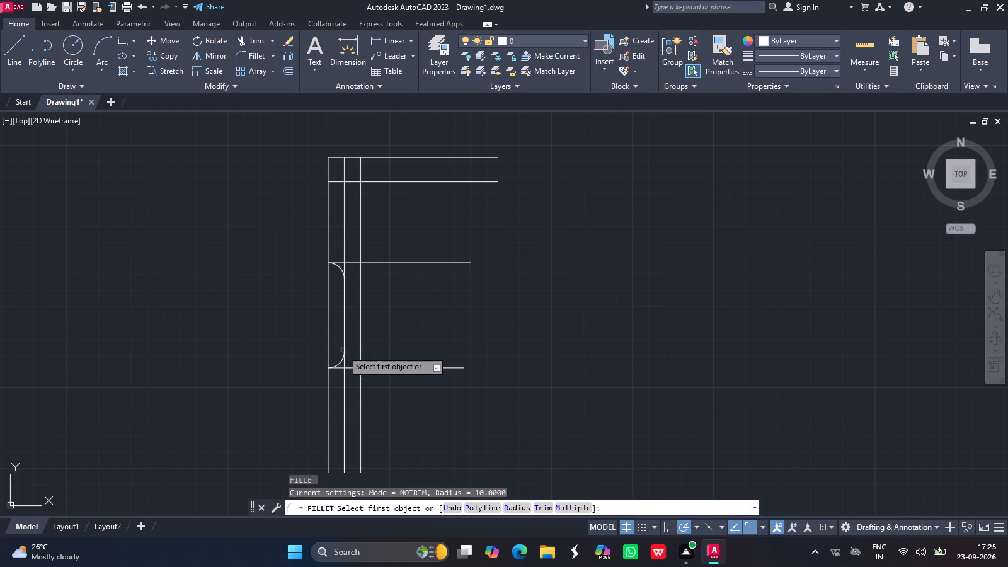
# Trim away all segments of the two horizontal construction lines at the fillets, leaving only the arcs and vertical lines.
pyautogui.click(248, 43)
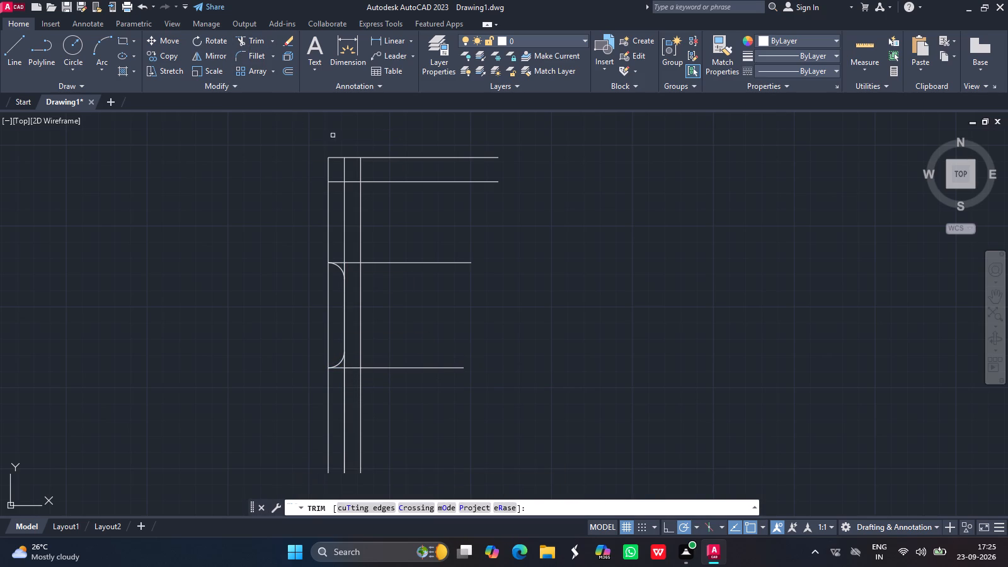
pyautogui.moveTo(401, 261); pyautogui.dragTo(358, 265)
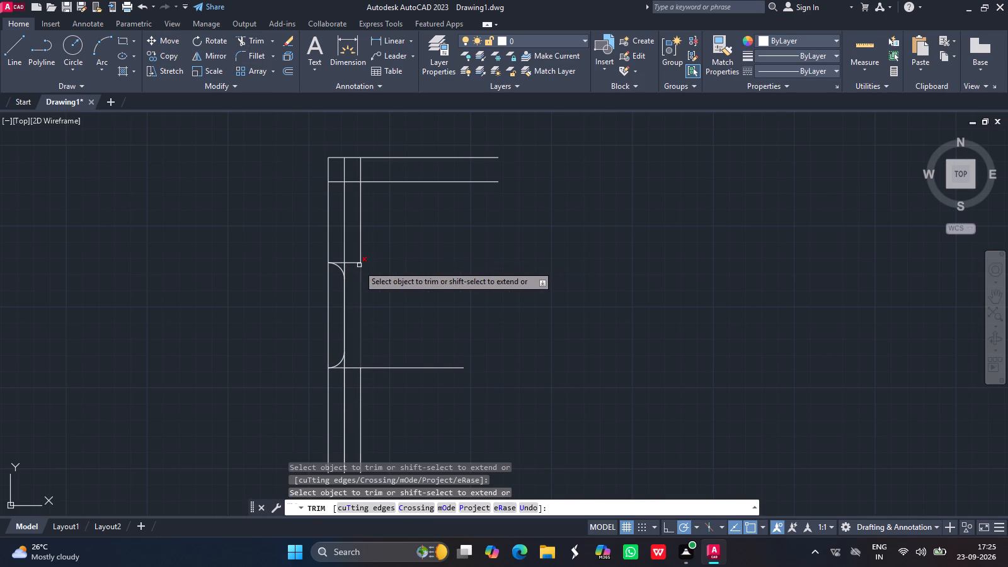
pyautogui.moveTo(358, 265); pyautogui.dragTo(353, 262)
pyautogui.moveTo(353, 262); pyautogui.dragTo(342, 262)
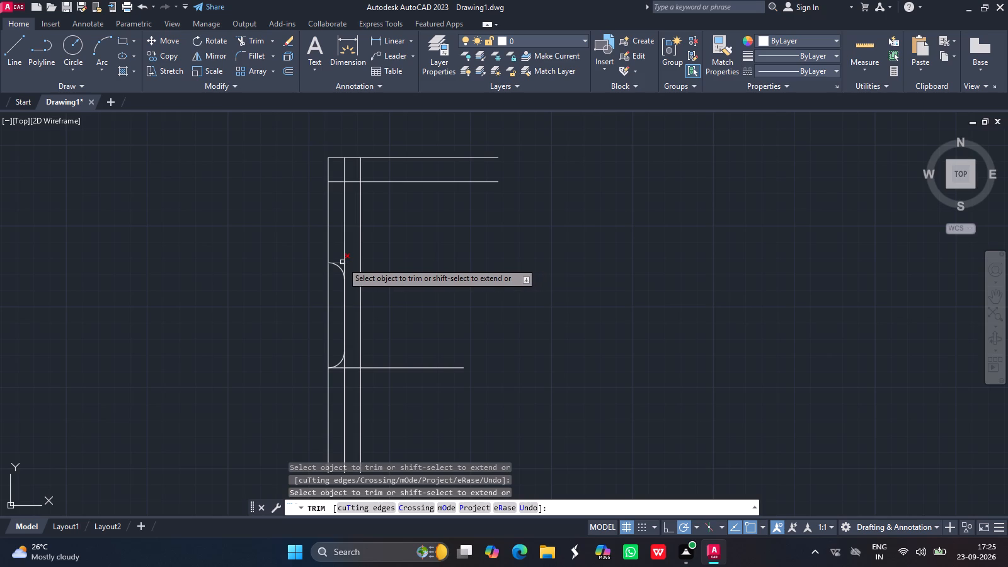
pyautogui.click(342, 262)
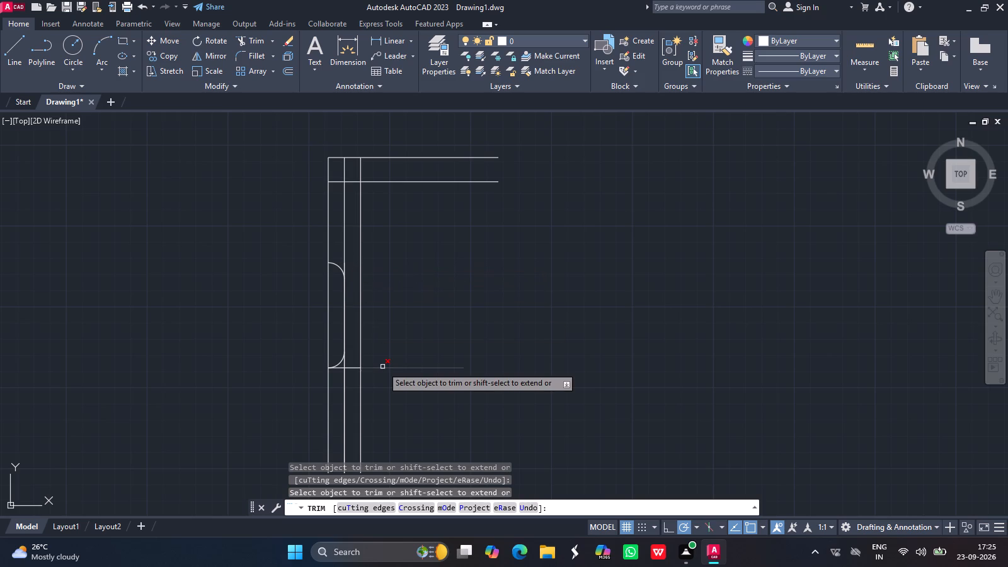
pyautogui.moveTo(381, 367); pyautogui.dragTo(352, 369)
pyautogui.moveTo(352, 369); pyautogui.dragTo(350, 369)
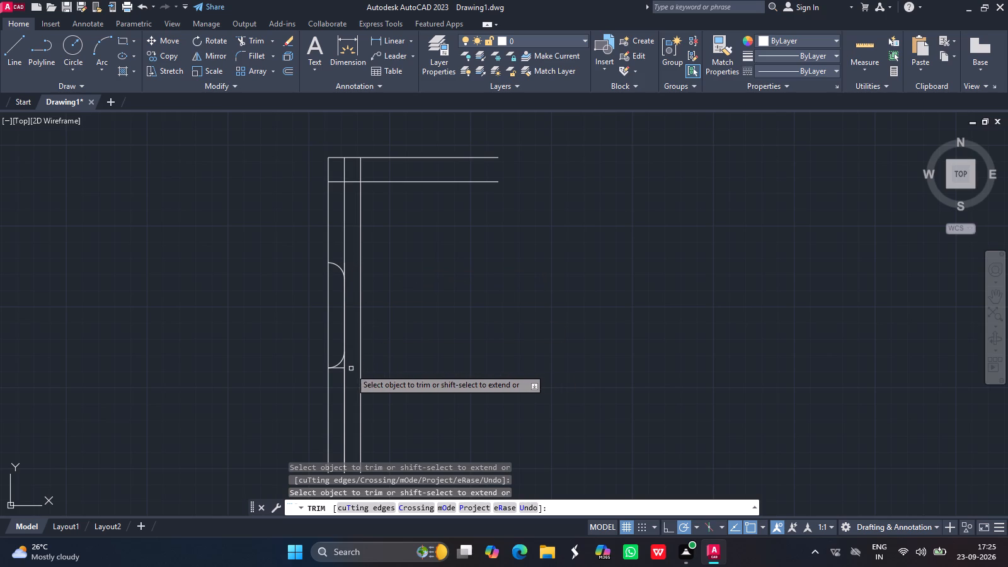
pyautogui.moveTo(350, 369); pyautogui.dragTo(340, 369)
pyautogui.click(340, 369)
pyautogui.press('Return')
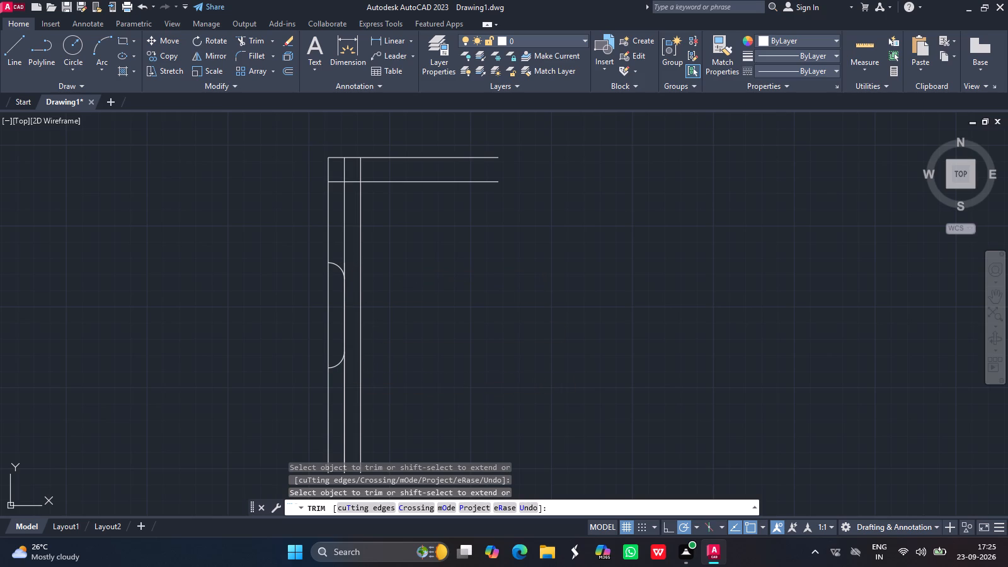
# Erase the upper, lower and central pieces of the middle vertical line, keeping only the two recess arcs.
pyautogui.click(344, 243)
pyautogui.press('Delete')
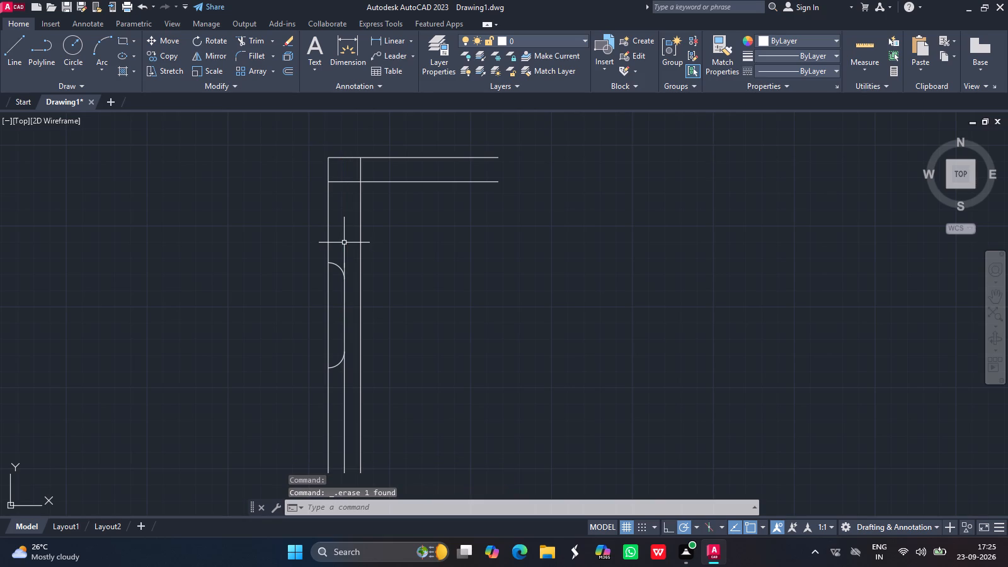
pyautogui.click(342, 399)
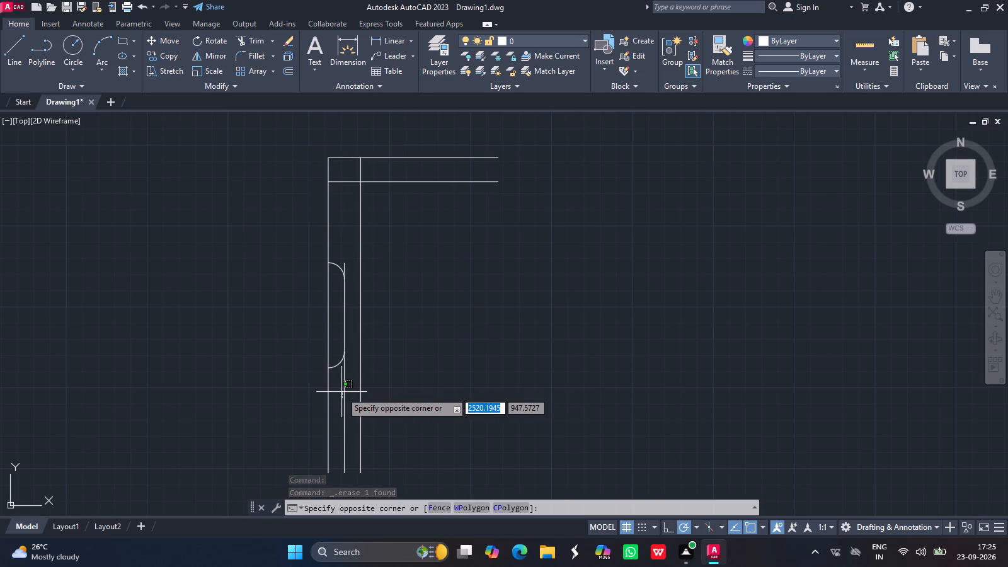
pyautogui.moveTo(341, 392); pyautogui.dragTo(343, 399)
pyautogui.click(343, 399)
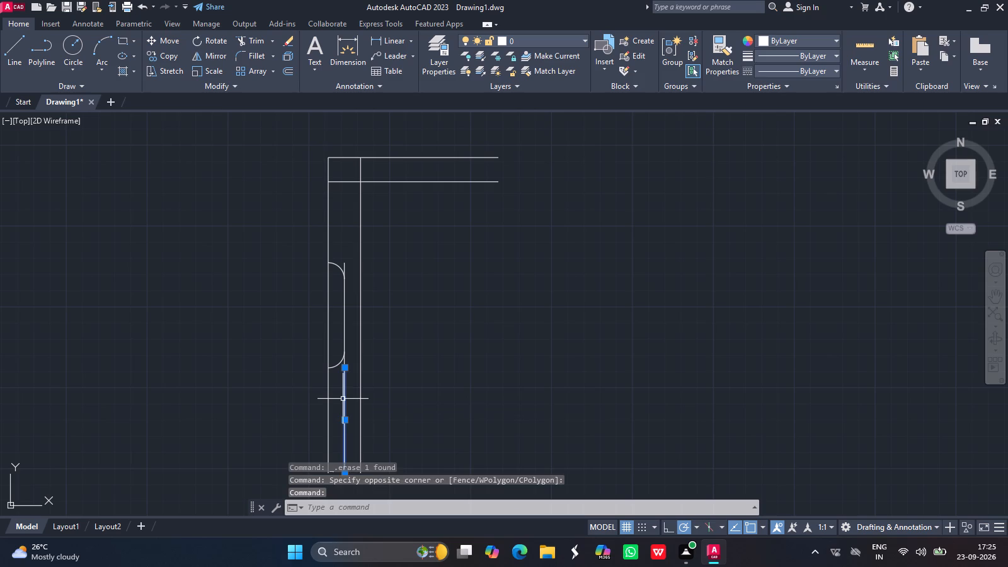
pyautogui.press('Delete')
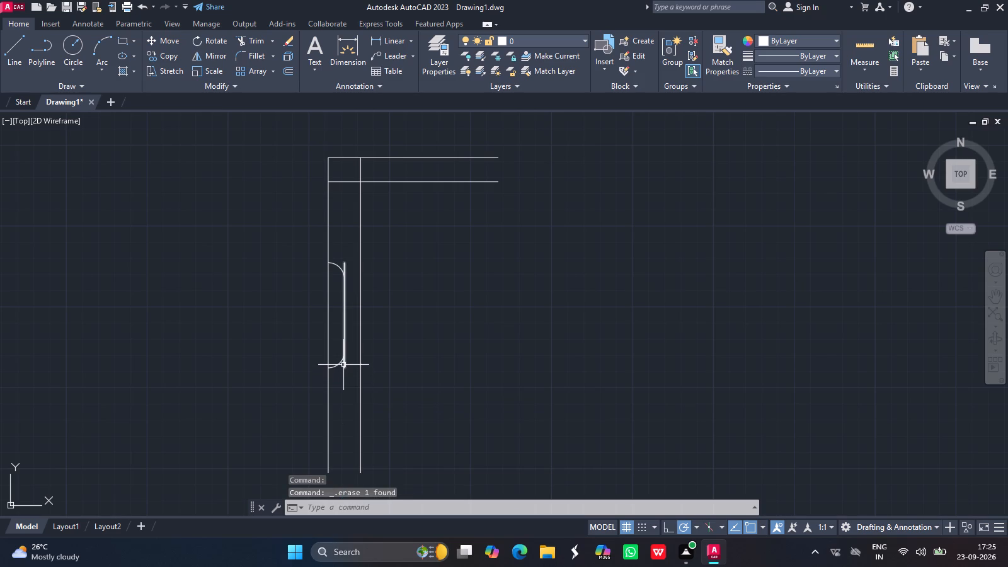
pyautogui.click(343, 365)
pyautogui.press('Delete')
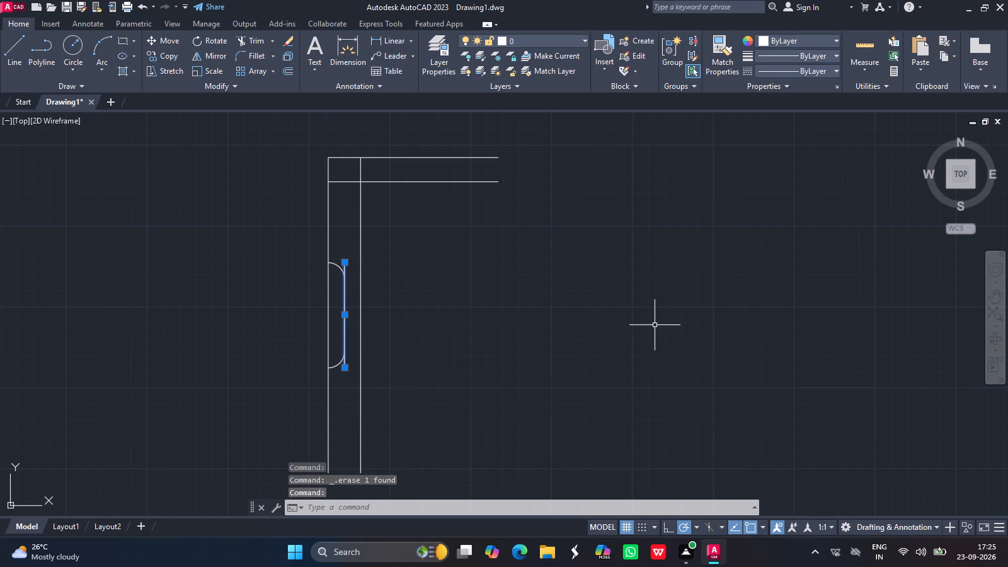
pyautogui.press('Delete')
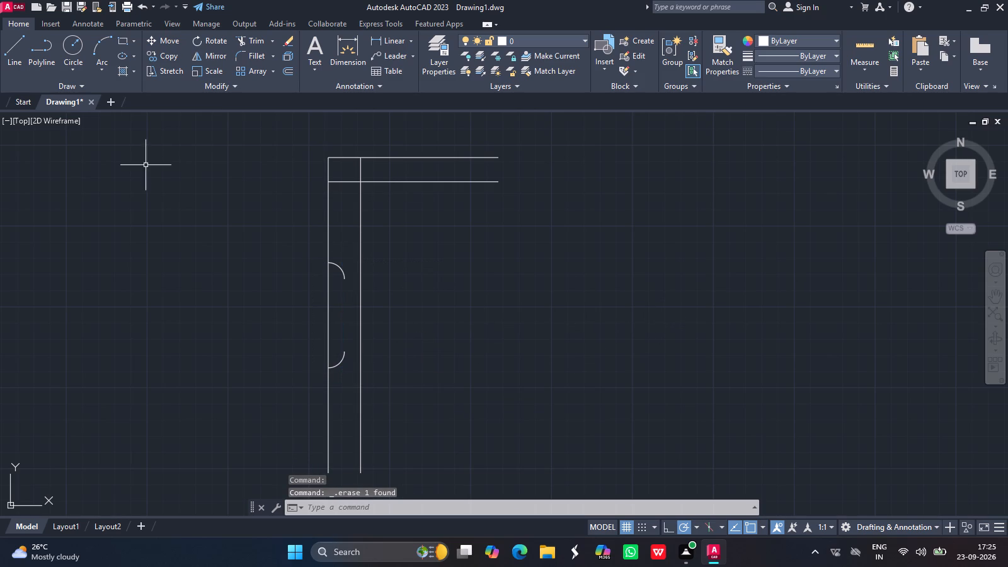
# Draw a vertical line joining the free ends of the two recess arcs.
pyautogui.click(14, 59)
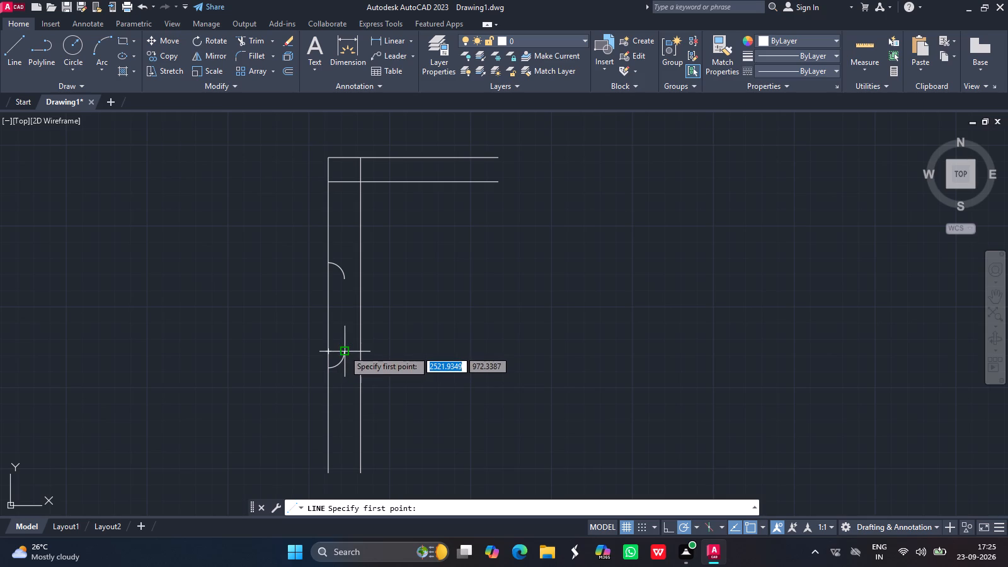
pyautogui.moveTo(344, 350); pyautogui.dragTo(345, 279)
pyautogui.click(345, 279)
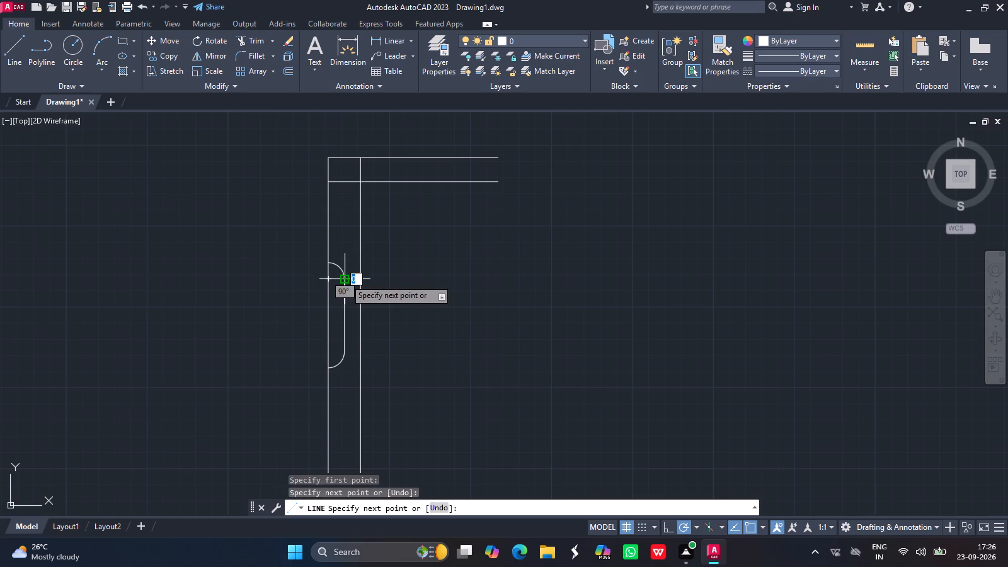
pyautogui.press('Return')
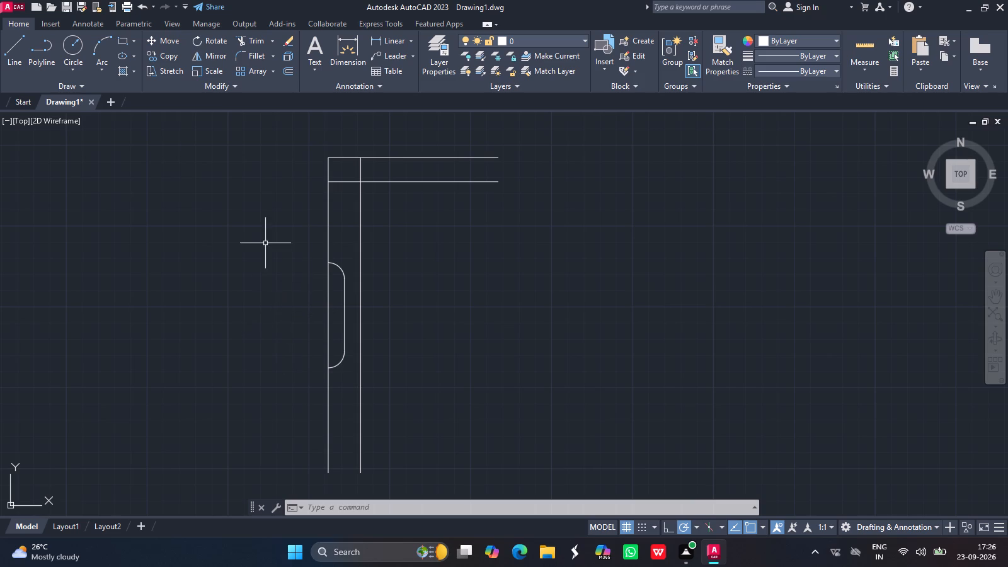
# Fillet the inner vertical line with the inner horizontal line at radius 8.
pyautogui.click(249, 51)
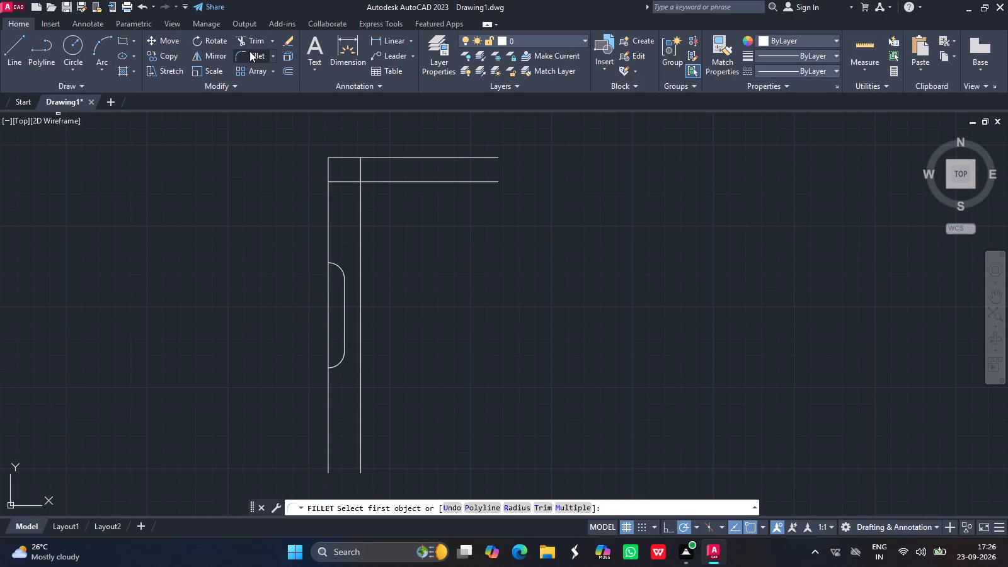
pyautogui.click(511, 504)
pyautogui.press('8')
pyautogui.press('Return')
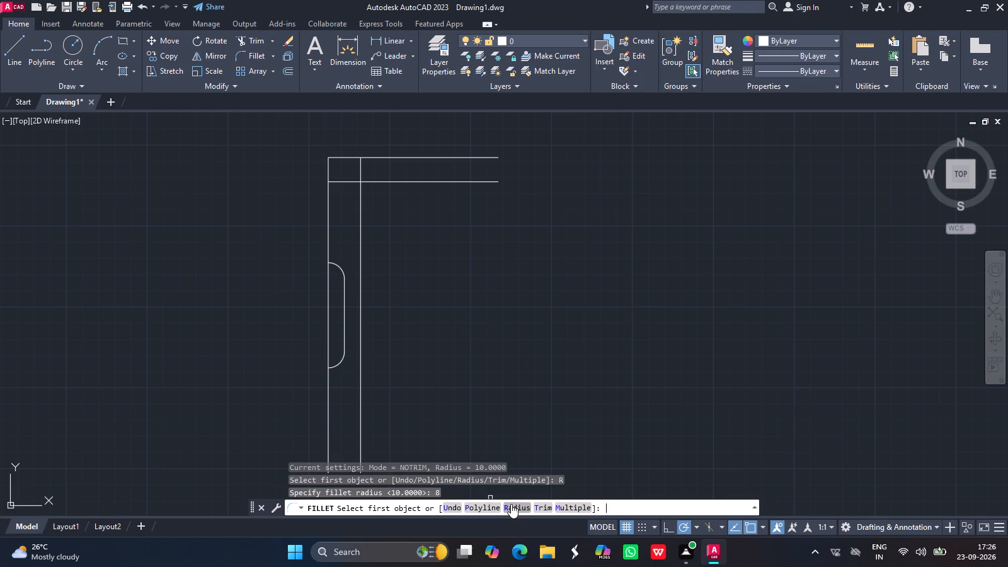
pyautogui.moveTo(360, 203); pyautogui.dragTo(361, 199)
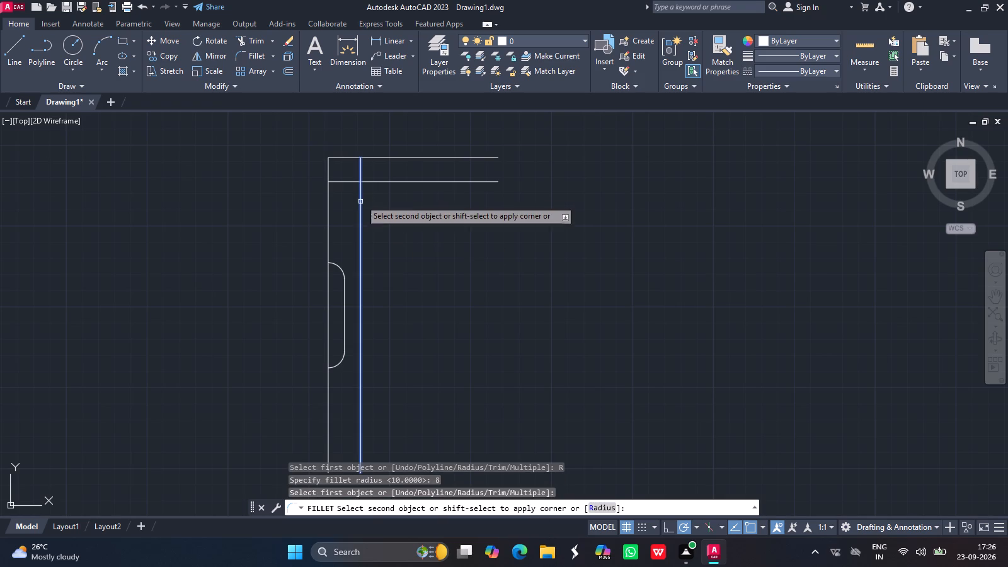
pyautogui.moveTo(361, 199); pyautogui.dragTo(377, 182)
pyautogui.click(377, 182)
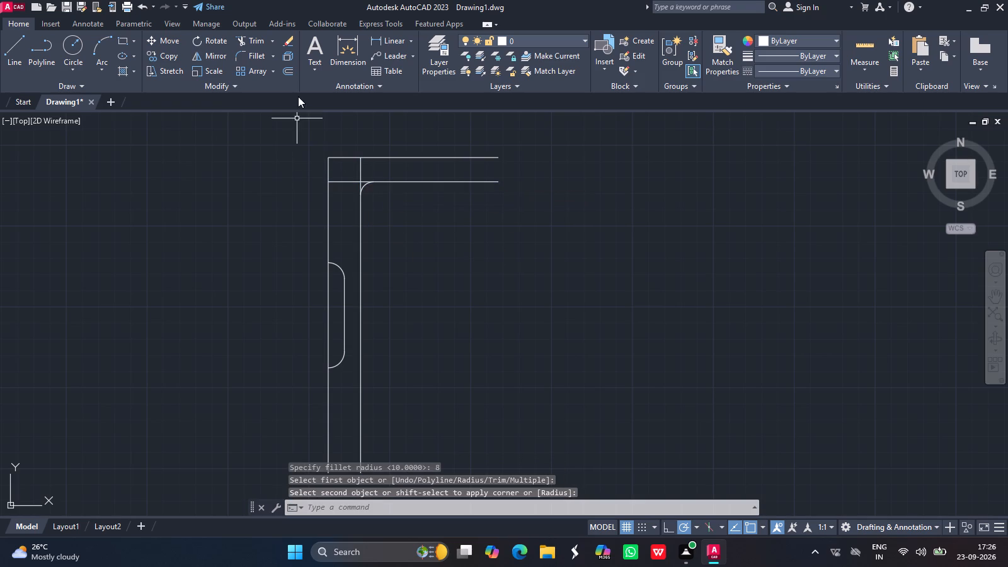
# Trim the inner horizontal and vertical line ends that overrun the radius 8 fillet.
pyautogui.click(246, 37)
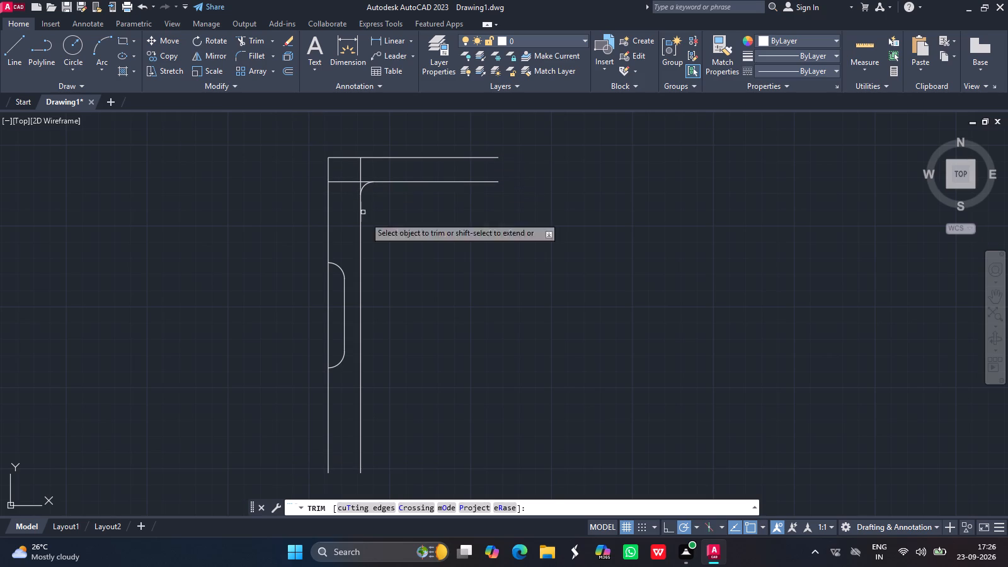
pyautogui.click(342, 183)
pyautogui.moveTo(360, 171); pyautogui.dragTo(362, 181)
pyautogui.click(362, 181)
pyautogui.click(361, 185)
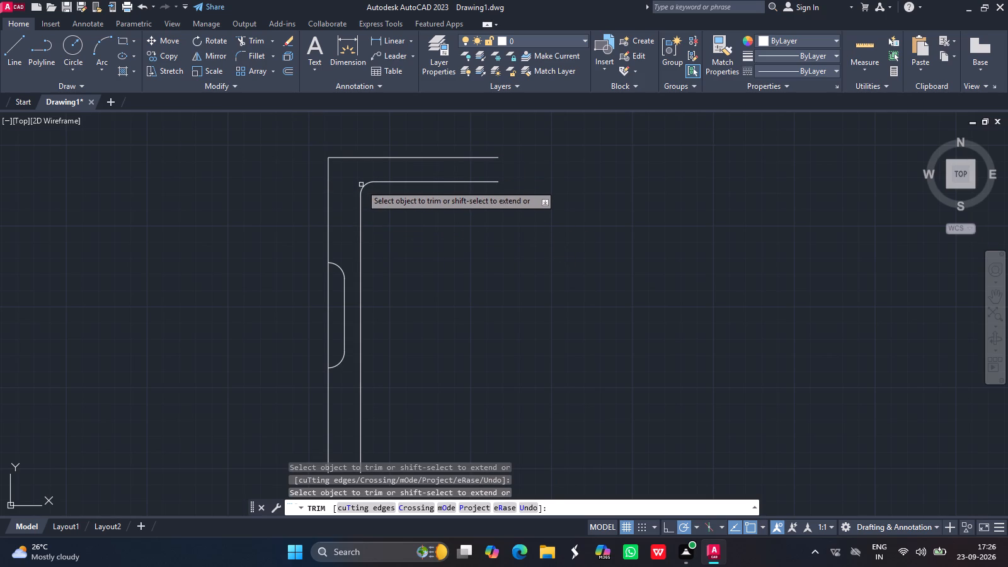
pyautogui.press('Return')
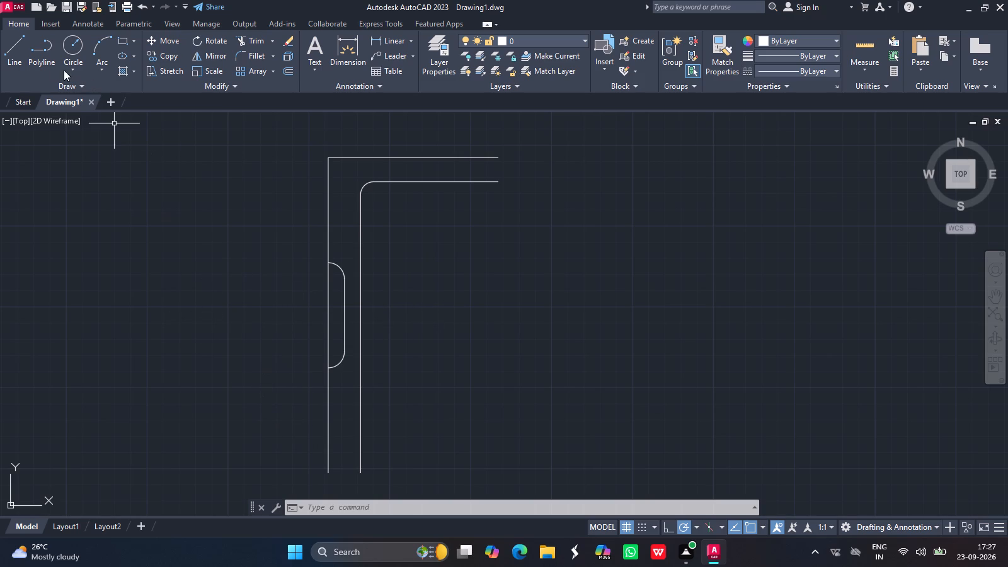
# Draw connected lines from the outer vertical line's lower end, 65 units to the right and 65 units up.
pyautogui.click(15, 49)
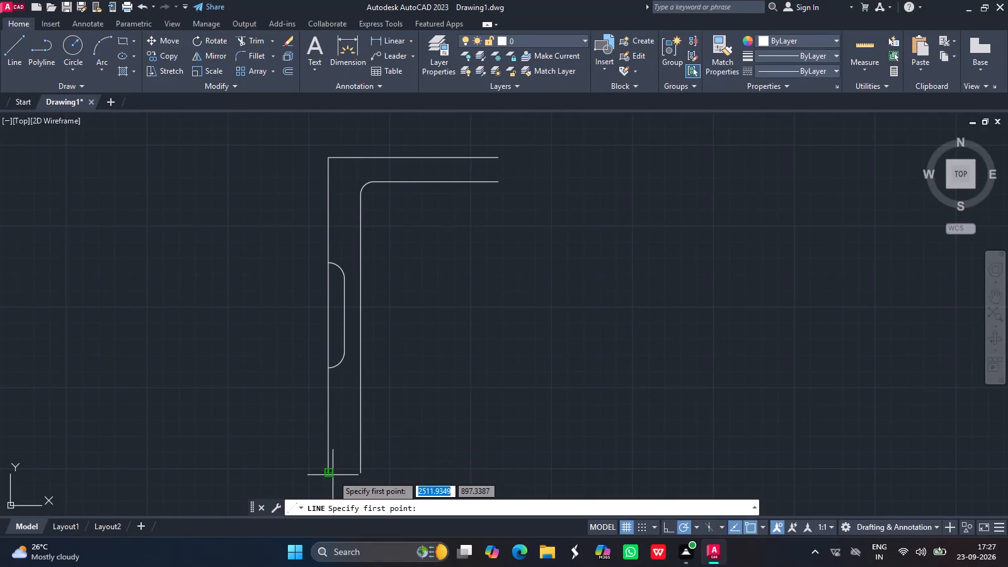
pyautogui.moveTo(327, 472); pyautogui.dragTo(492, 476)
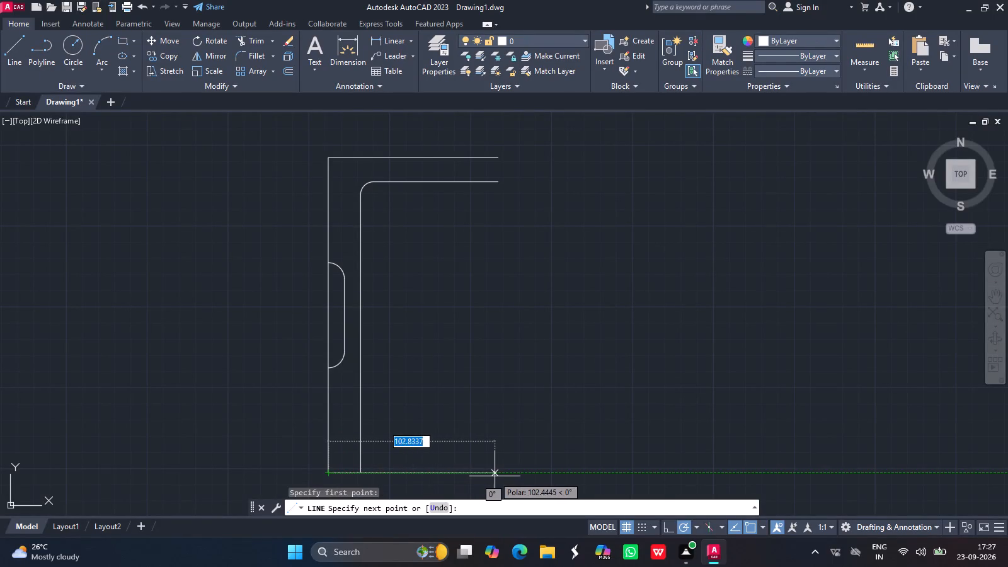
pyautogui.write('65')
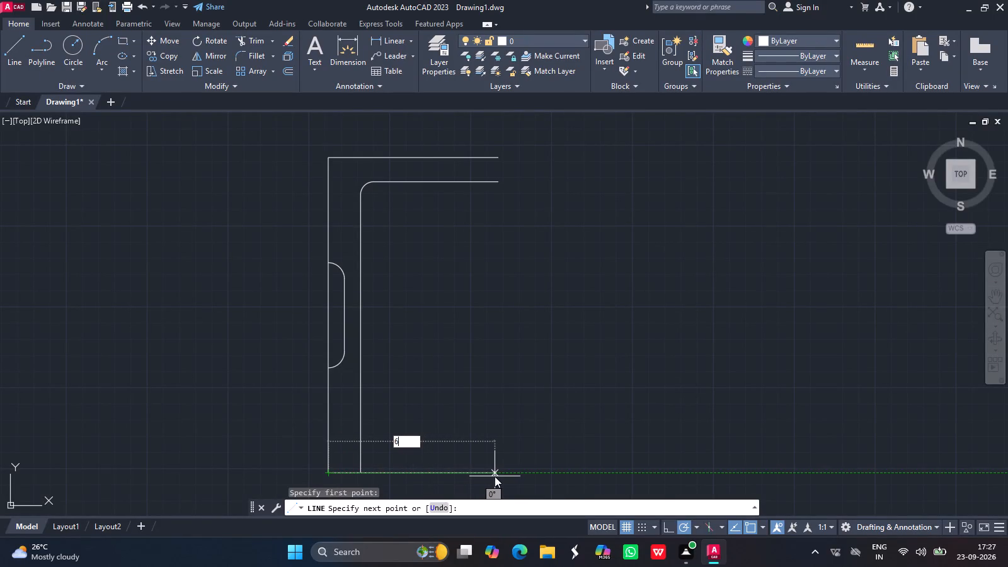
pyautogui.press('Return')
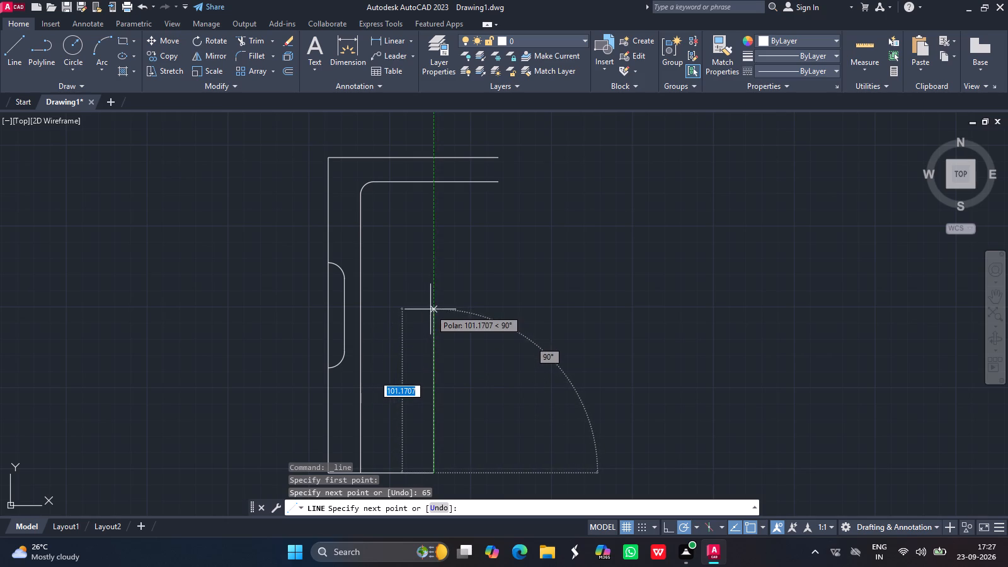
pyautogui.write('65')
pyautogui.press('Return')
pyautogui.press('Return')
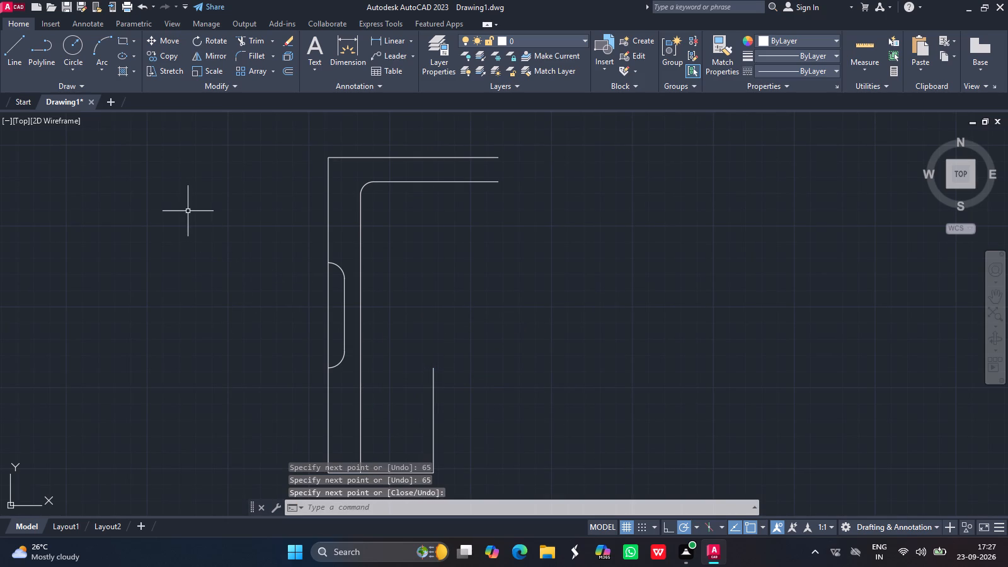
# Draw two concentric circles of radius 18 and 33 centred on the upper end of the 65-unit vertical line.
pyautogui.click(67, 44)
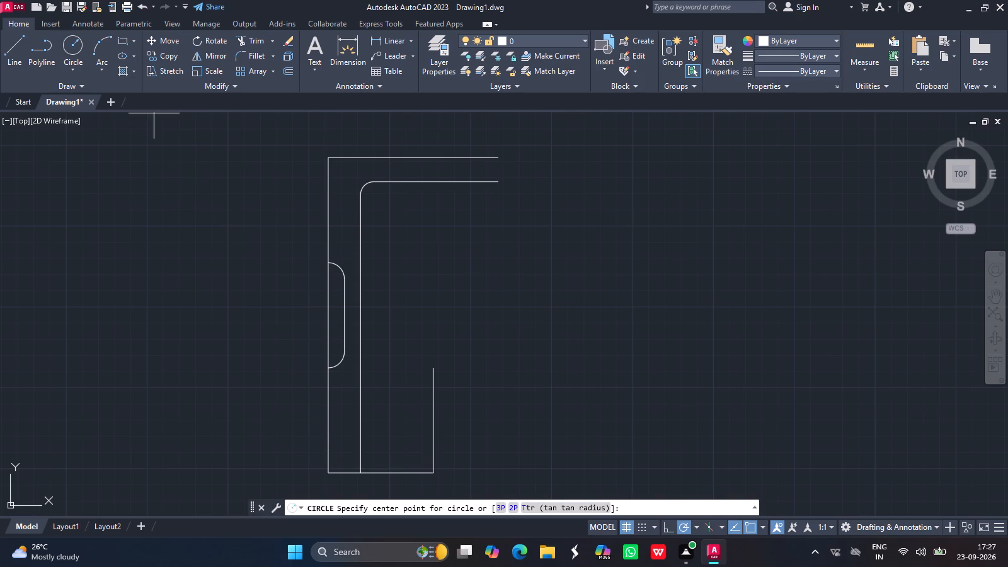
pyautogui.moveTo(432, 368); pyautogui.dragTo(413, 330)
pyautogui.press('1')
pyautogui.press('8')
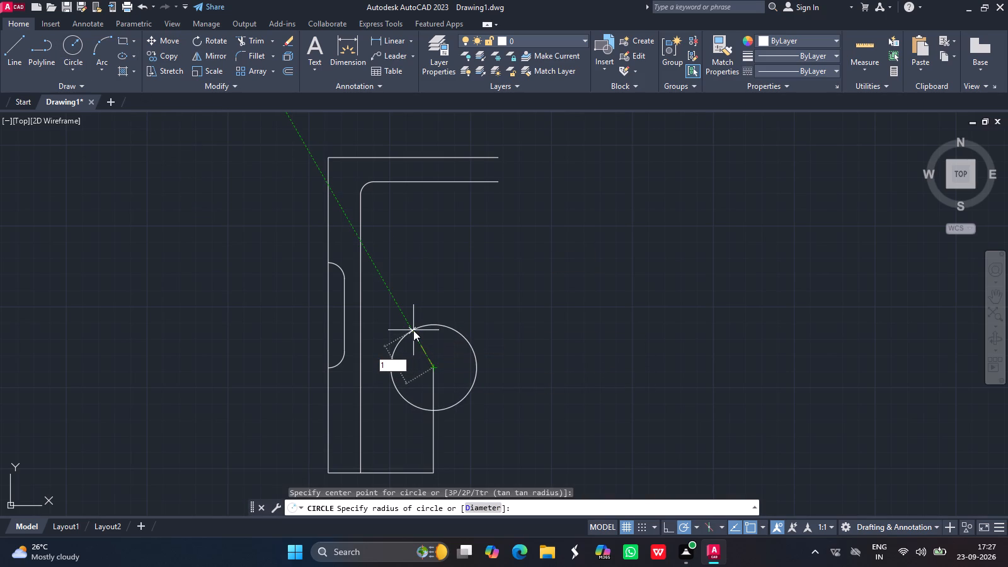
pyautogui.press('Return')
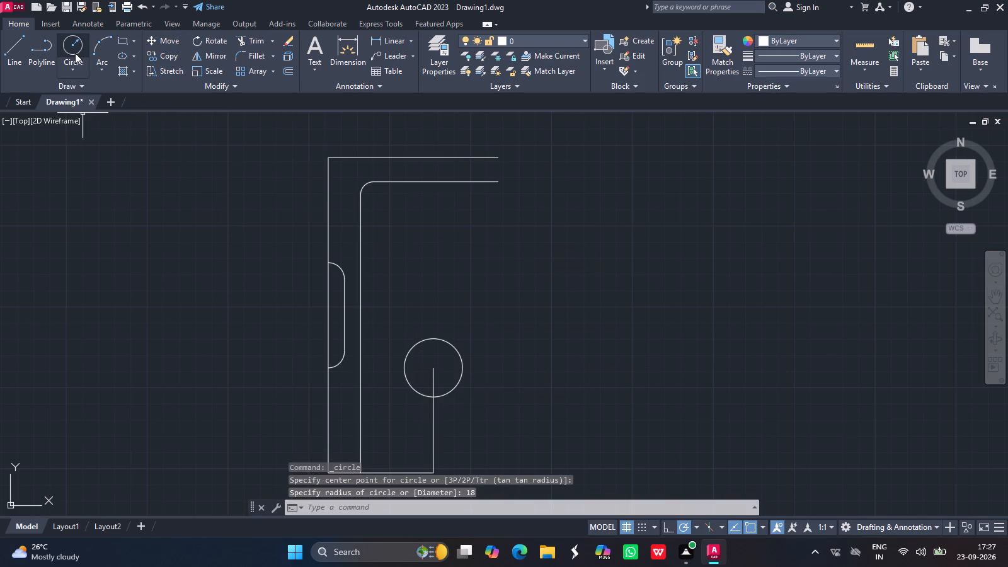
pyautogui.click(76, 52)
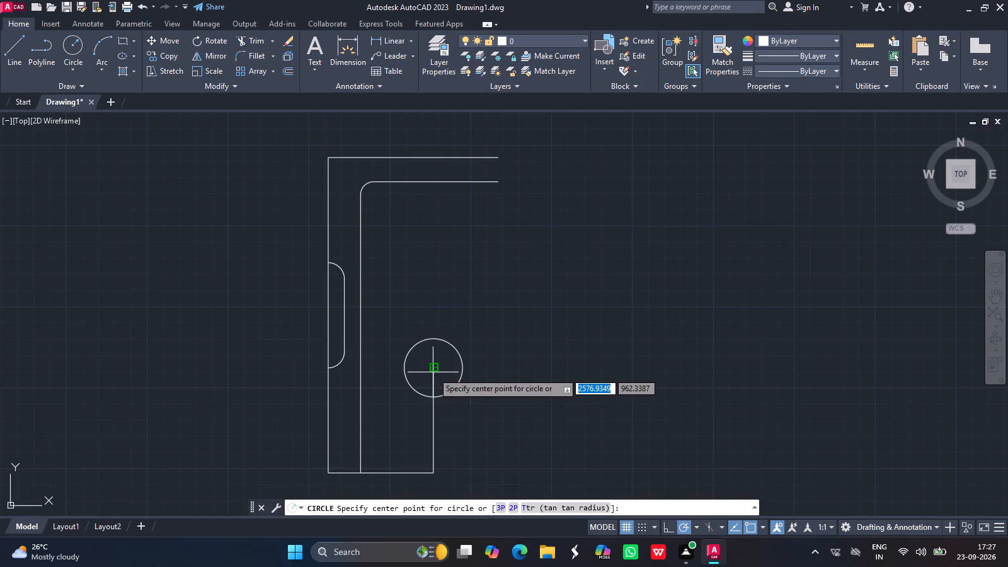
pyautogui.moveTo(432, 367); pyautogui.dragTo(389, 323)
pyautogui.write('33')
pyautogui.press('Return')
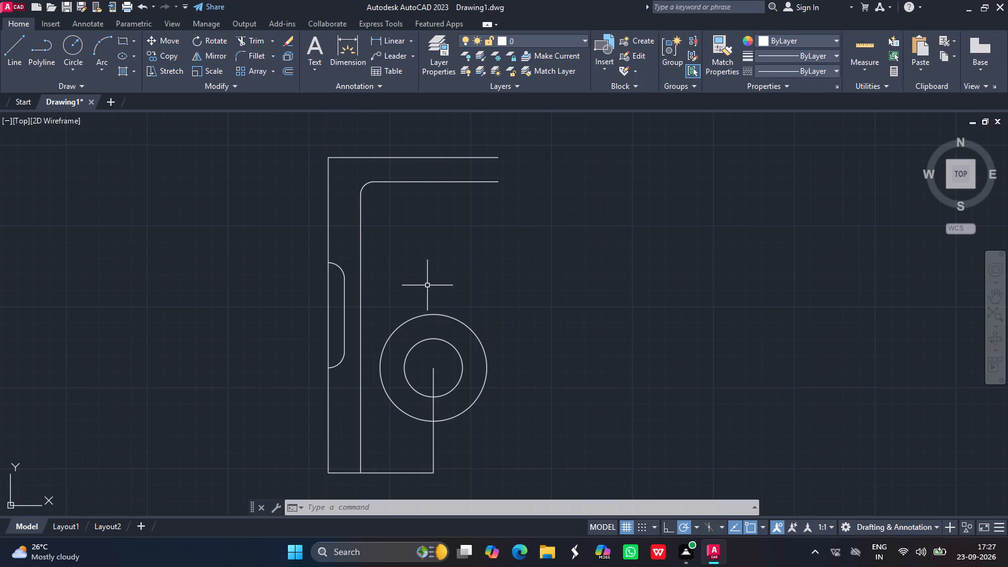
# Draw connected lines from the concentric circles' centre, 38 units to the right and 70 units up.
pyautogui.click(16, 57)
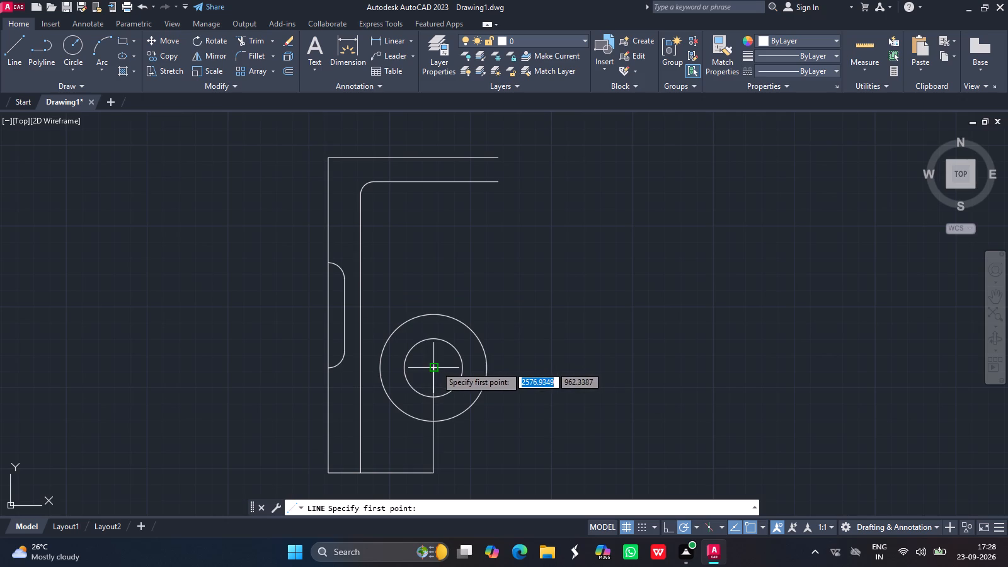
pyautogui.moveTo(436, 366); pyautogui.dragTo(528, 372)
pyautogui.write('38')
pyautogui.press('Return')
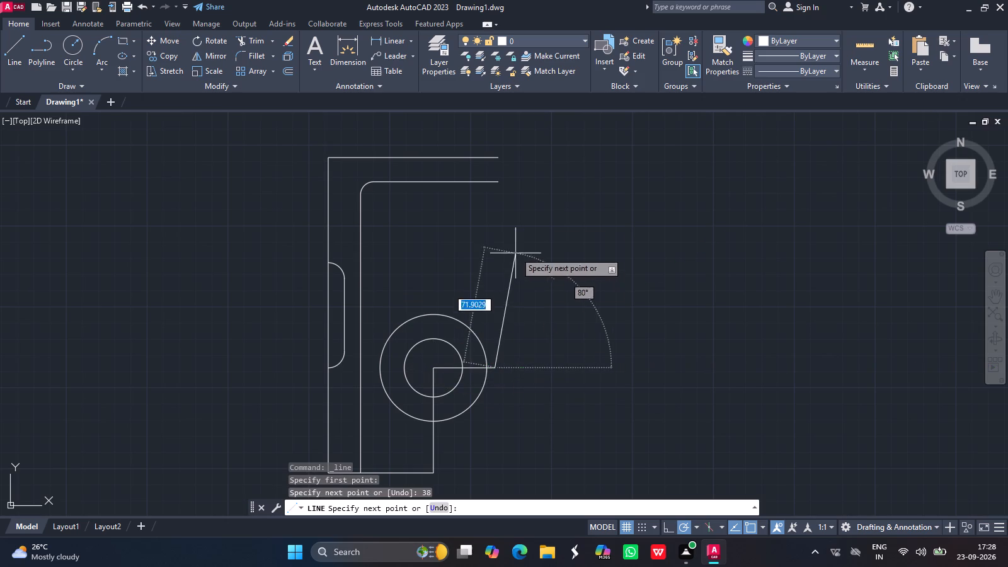
pyautogui.write('70')
pyautogui.press('Return')
pyautogui.press('Return')
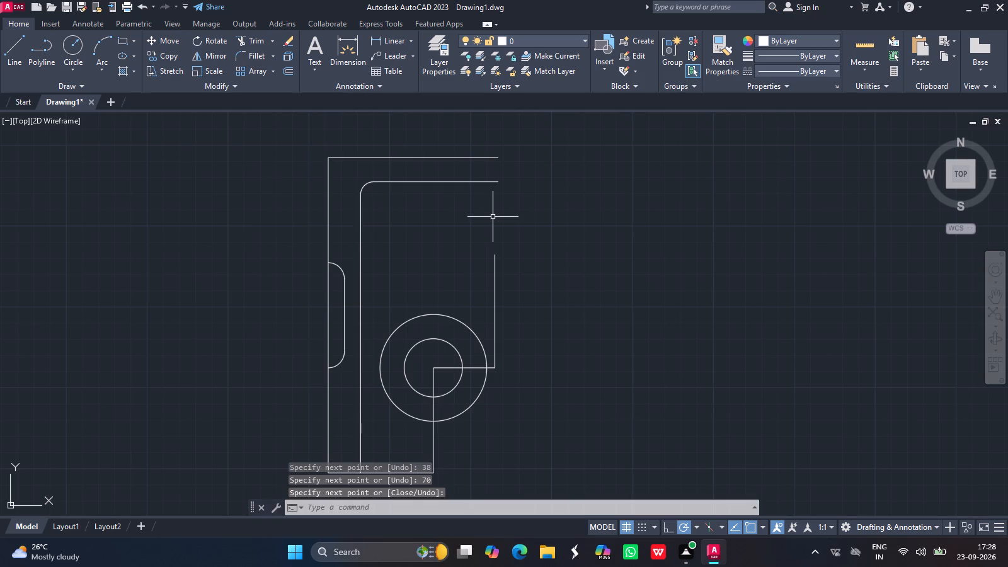
# Draw two concentric circles of radius 13 and 25 centred on the upper end of the 70-unit vertical line.
pyautogui.click(79, 36)
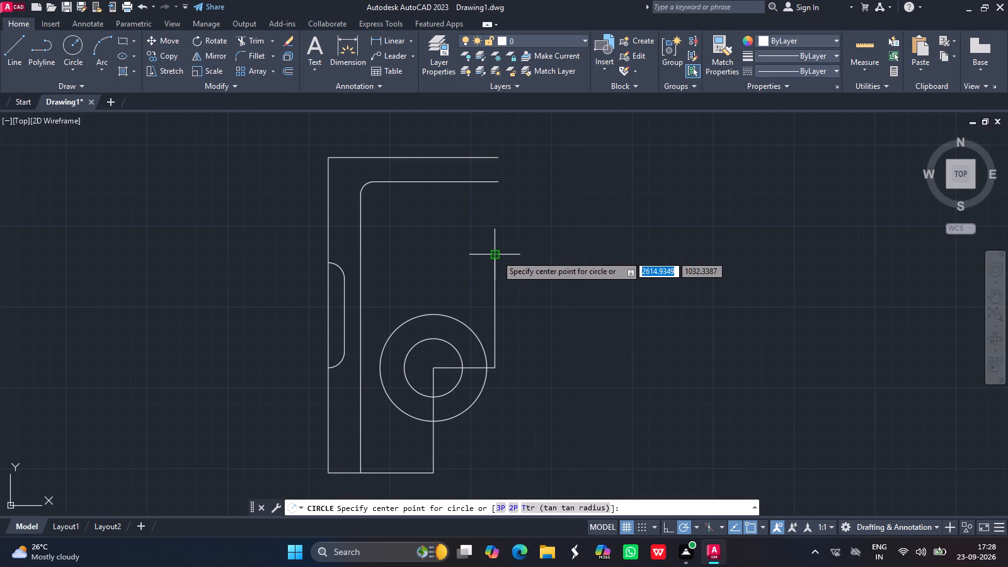
pyautogui.moveTo(496, 255); pyautogui.dragTo(471, 221)
pyautogui.write('13')
pyautogui.press('Return')
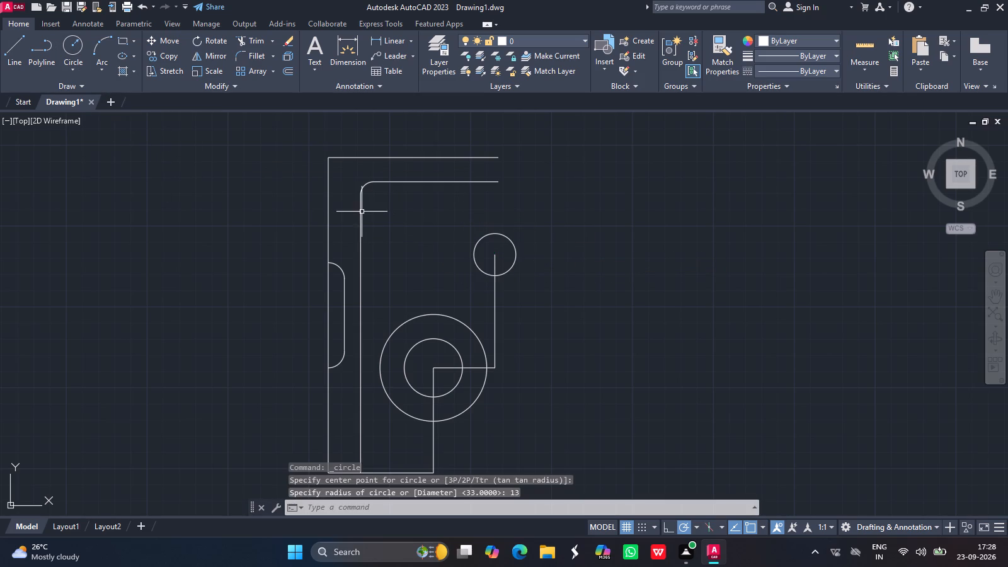
pyautogui.click(74, 37)
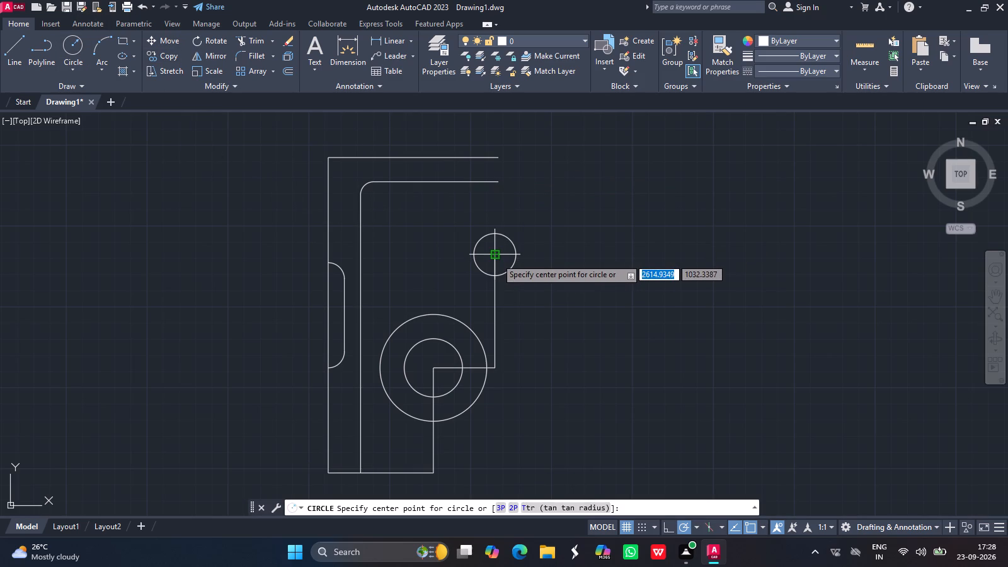
pyautogui.moveTo(496, 257); pyautogui.dragTo(458, 236)
pyautogui.write('25')
pyautogui.press('Return')
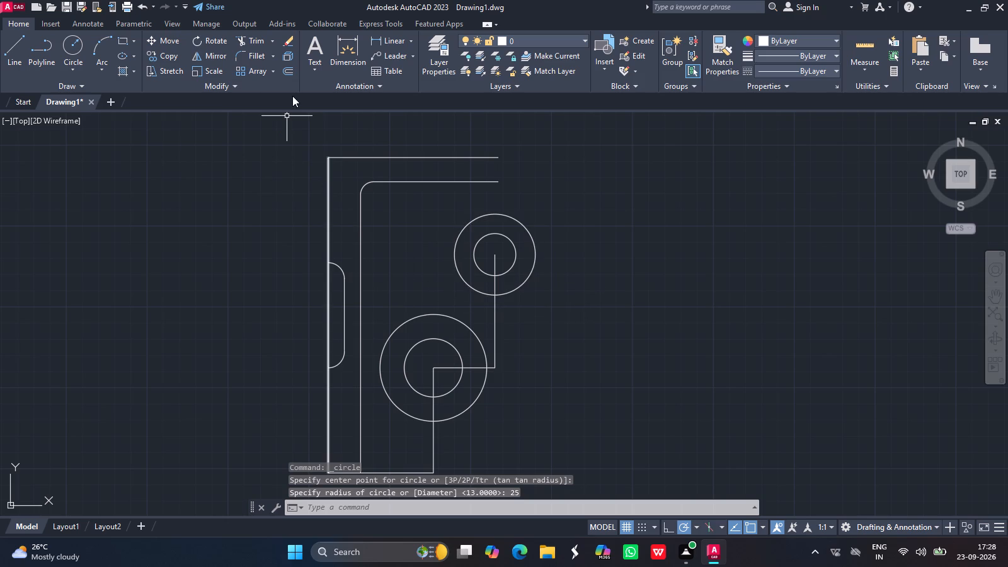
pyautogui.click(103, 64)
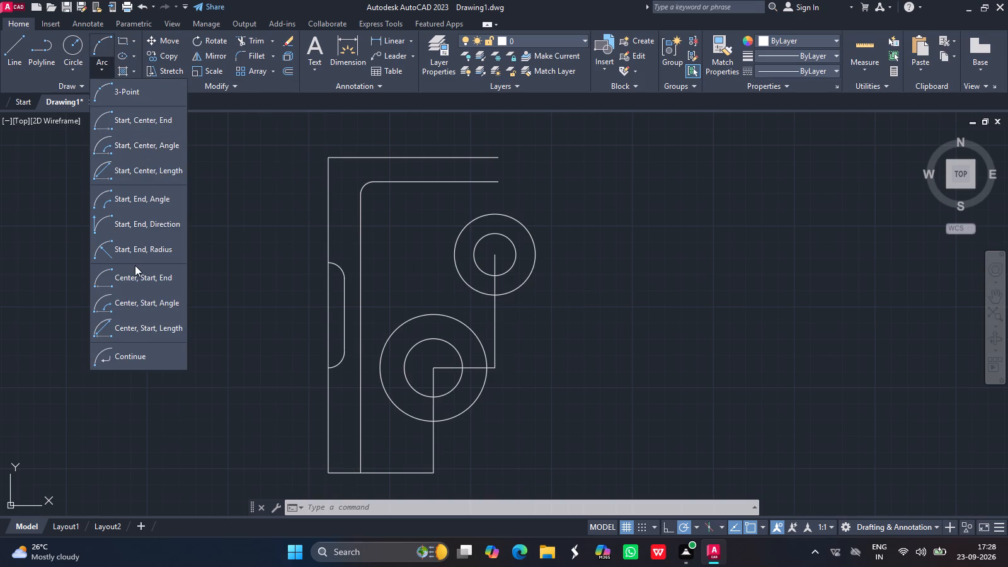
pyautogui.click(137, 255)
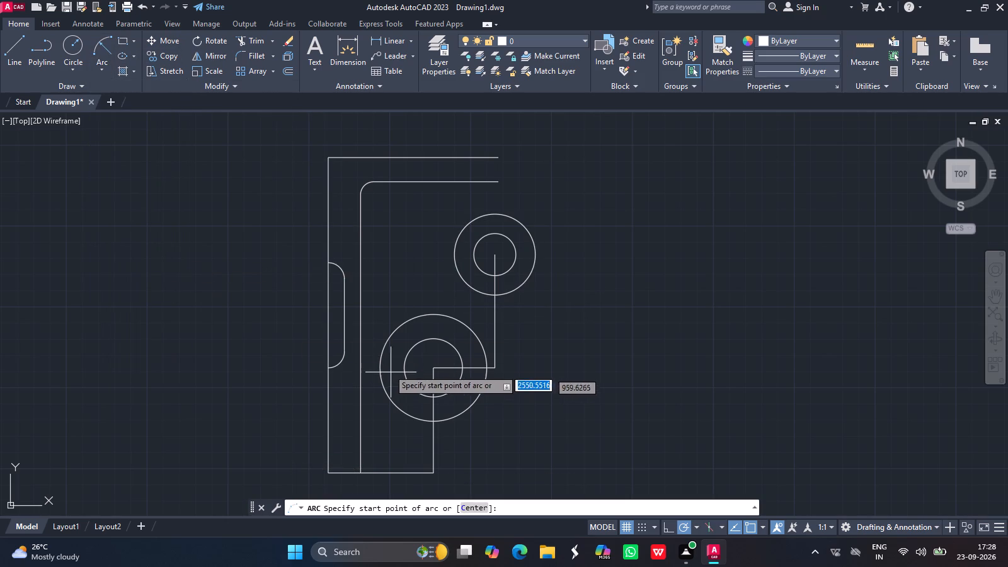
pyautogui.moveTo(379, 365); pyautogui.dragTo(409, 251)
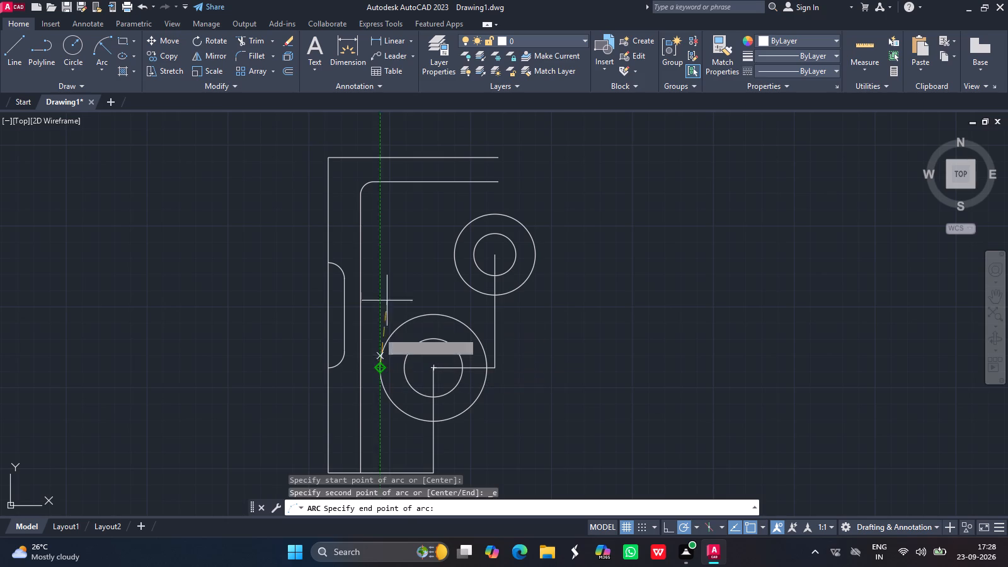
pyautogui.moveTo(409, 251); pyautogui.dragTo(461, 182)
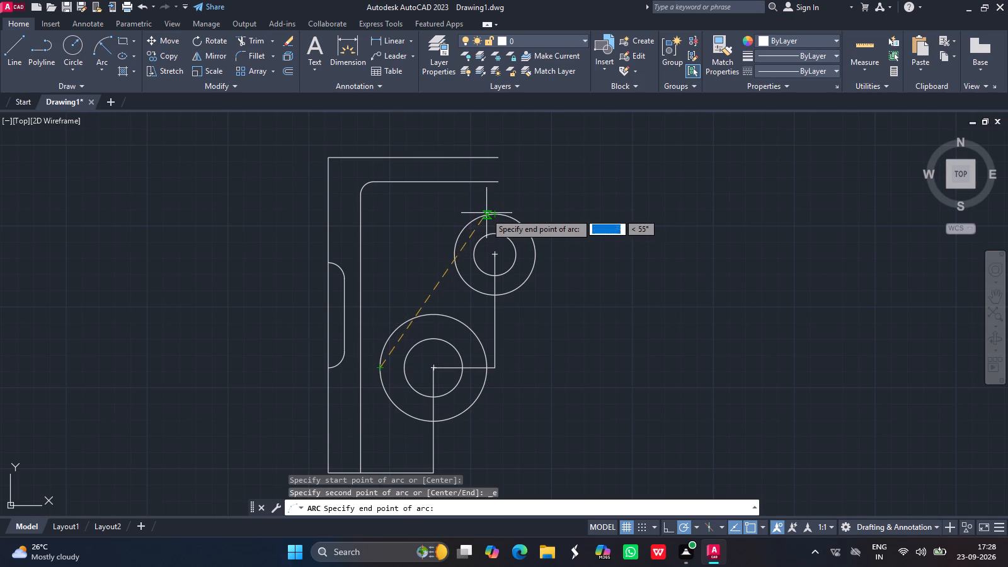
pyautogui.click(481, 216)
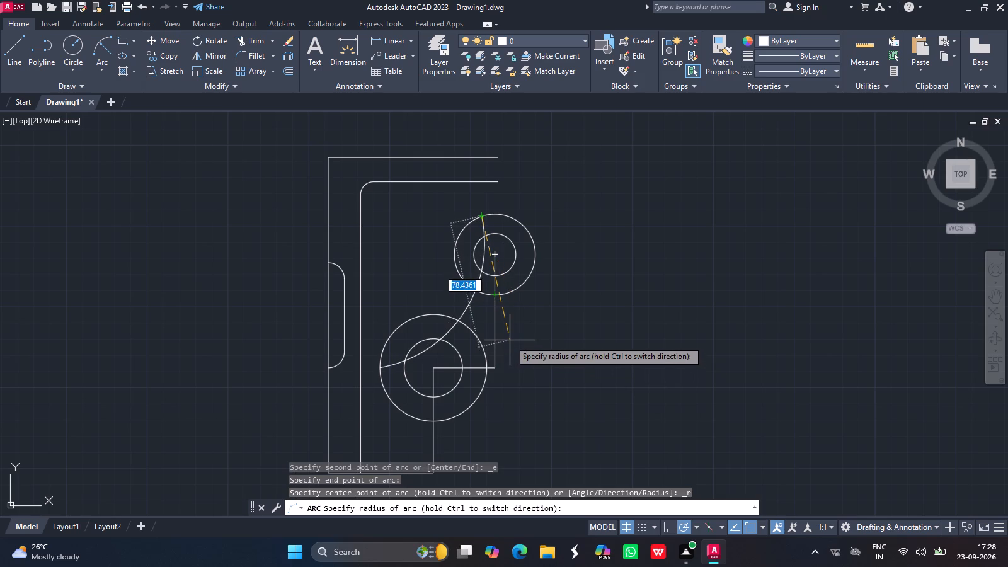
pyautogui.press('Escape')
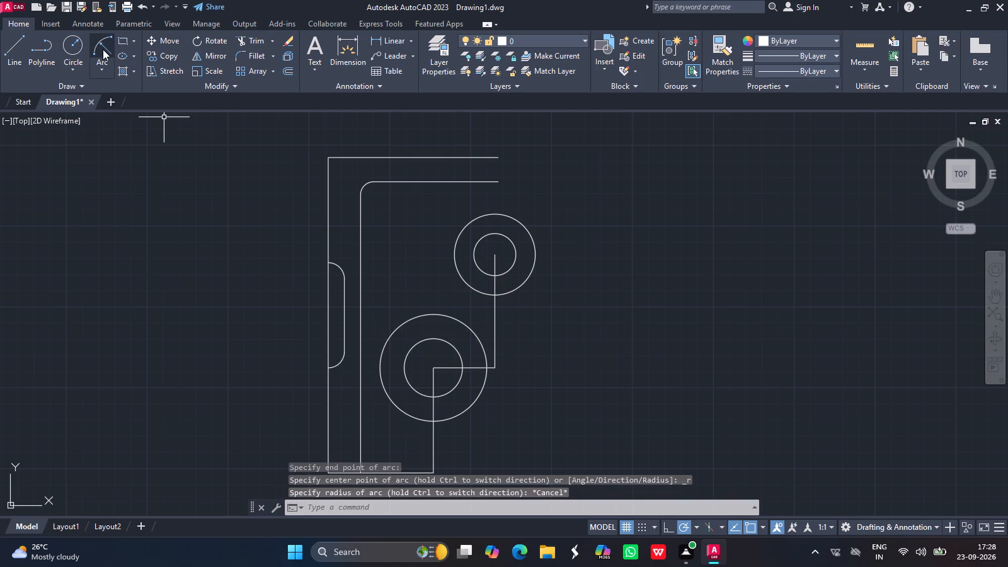
# Draw a start-end-radius arc of radius 96 from the upper outer circle's upper-left side to the lower outer circle's leftmost point.
pyautogui.click(103, 49)
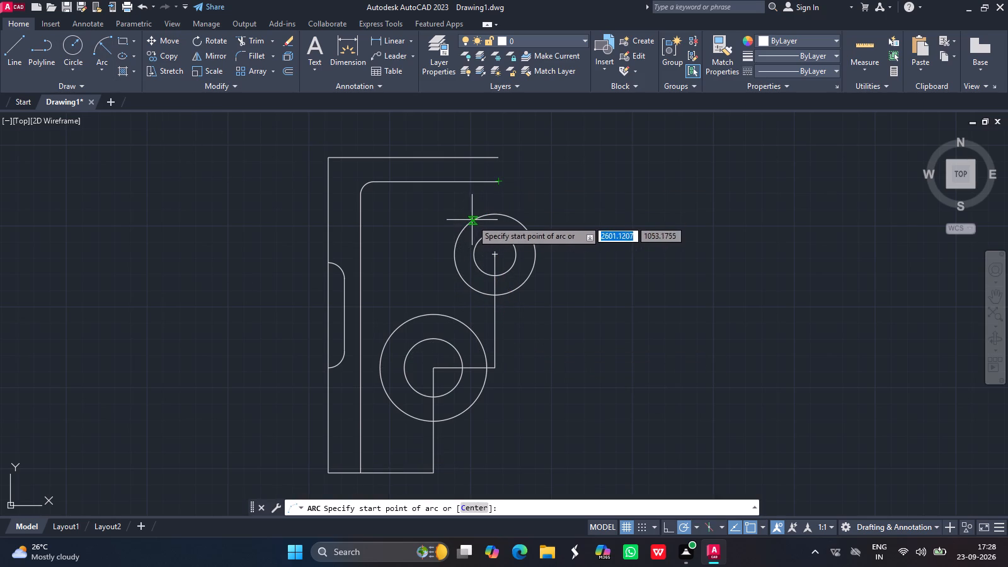
pyautogui.moveTo(473, 219); pyautogui.dragTo(382, 304)
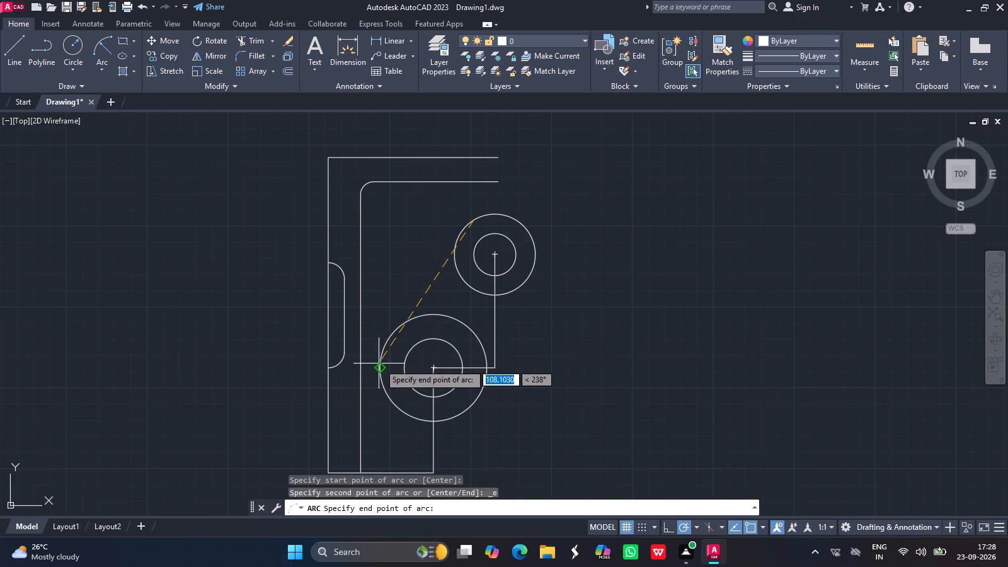
pyautogui.click(380, 365)
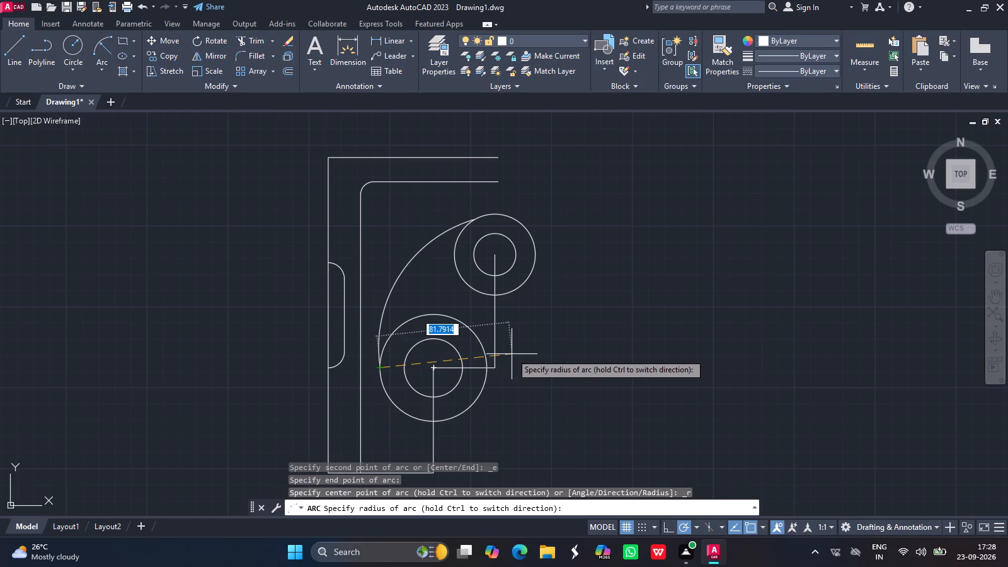
pyautogui.write('96')
pyautogui.press('Return')
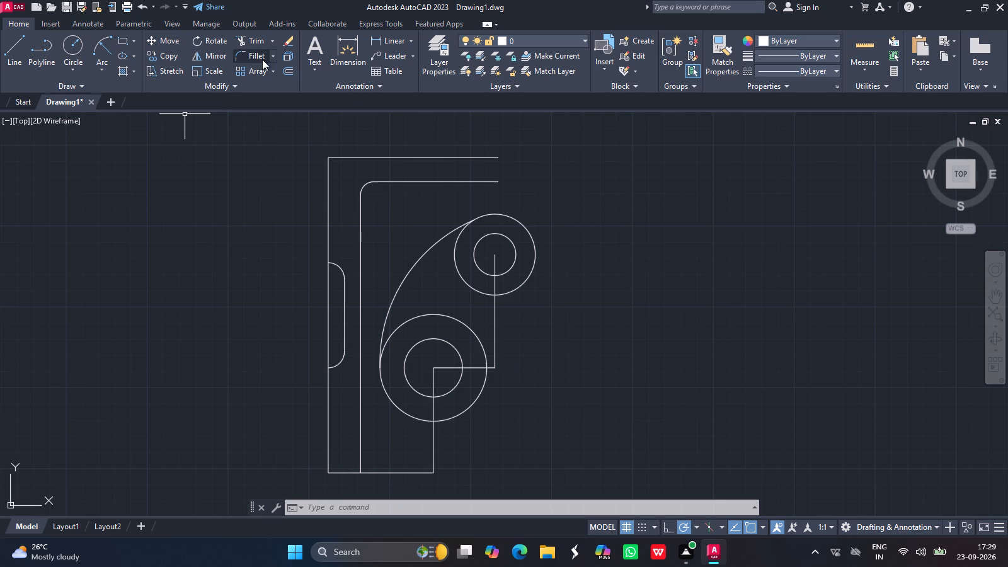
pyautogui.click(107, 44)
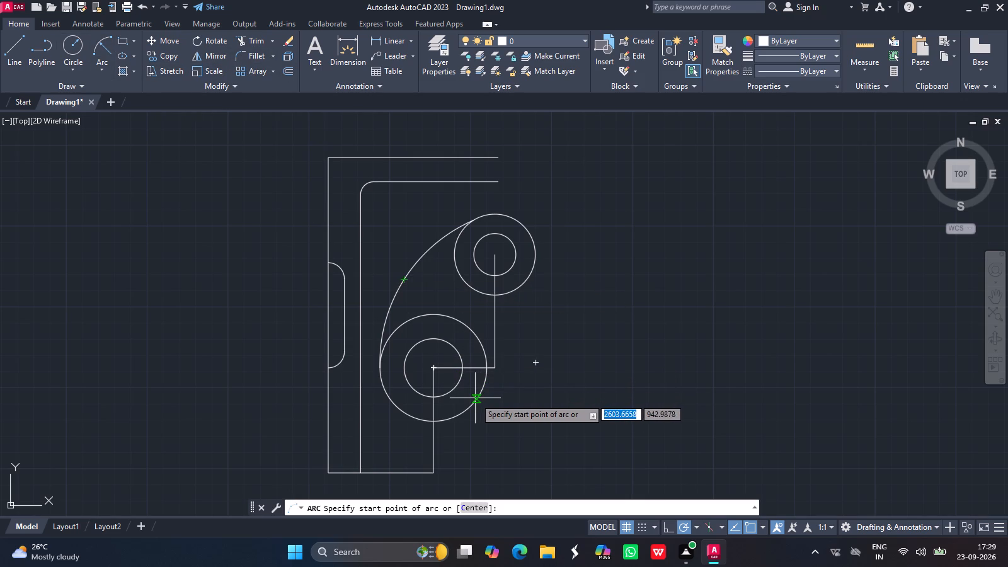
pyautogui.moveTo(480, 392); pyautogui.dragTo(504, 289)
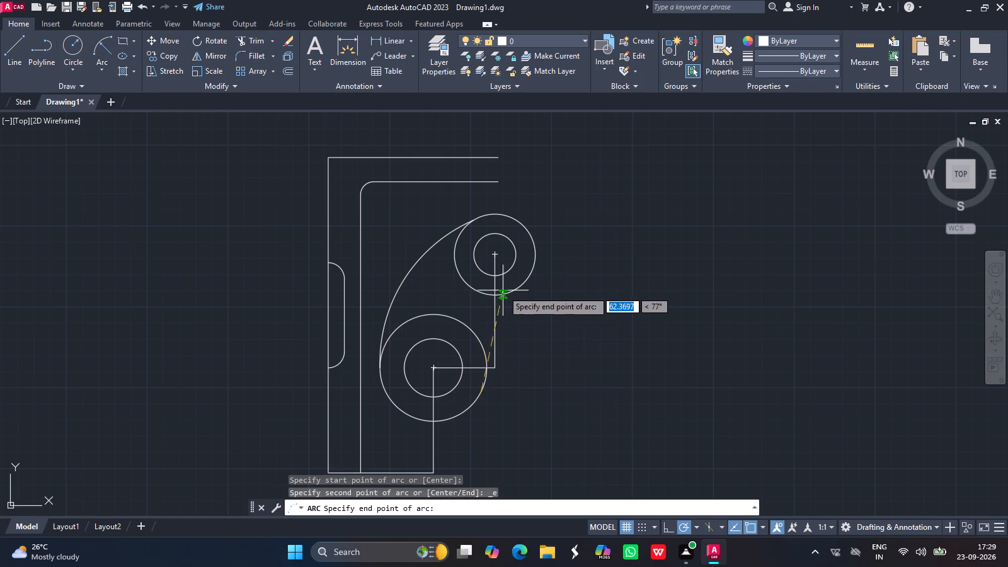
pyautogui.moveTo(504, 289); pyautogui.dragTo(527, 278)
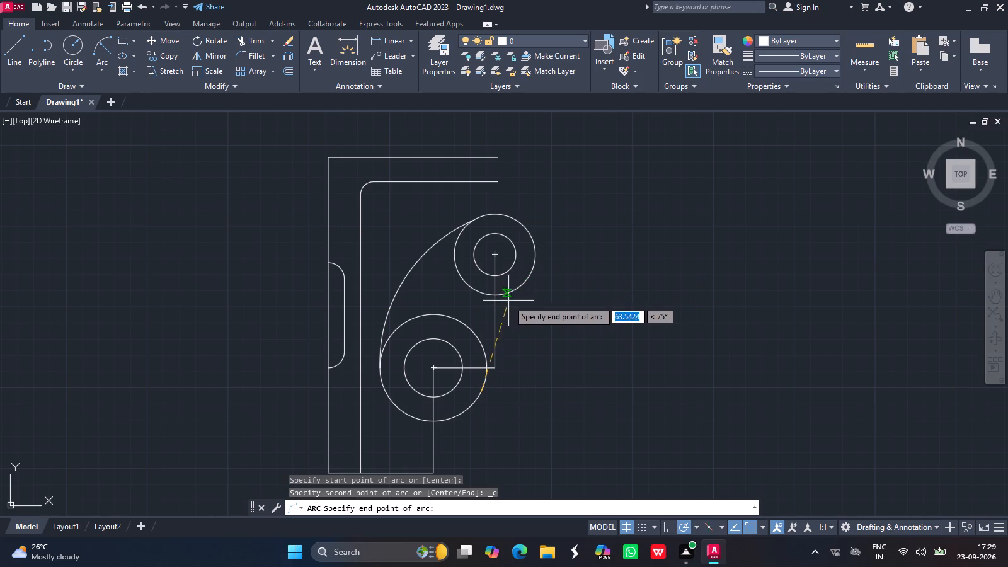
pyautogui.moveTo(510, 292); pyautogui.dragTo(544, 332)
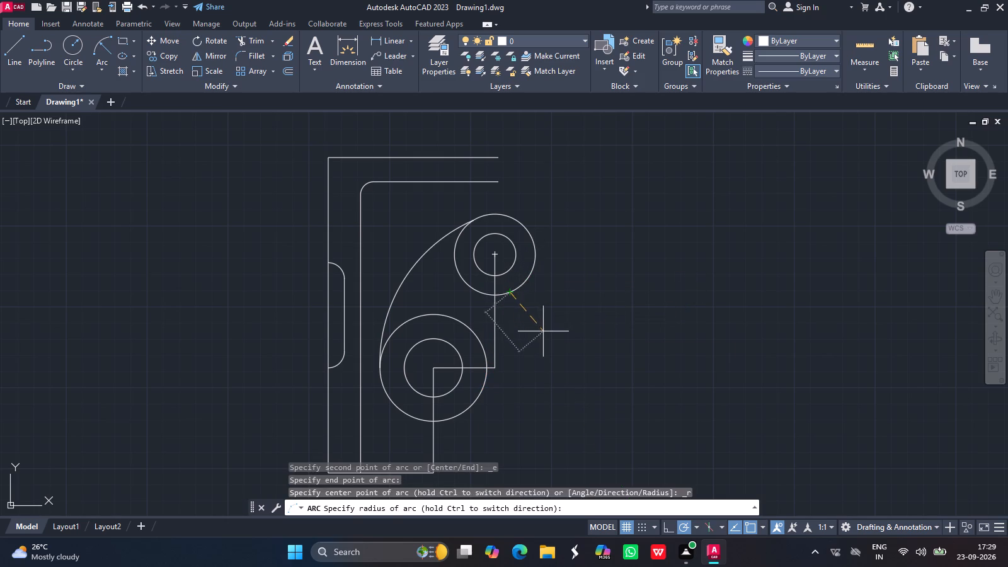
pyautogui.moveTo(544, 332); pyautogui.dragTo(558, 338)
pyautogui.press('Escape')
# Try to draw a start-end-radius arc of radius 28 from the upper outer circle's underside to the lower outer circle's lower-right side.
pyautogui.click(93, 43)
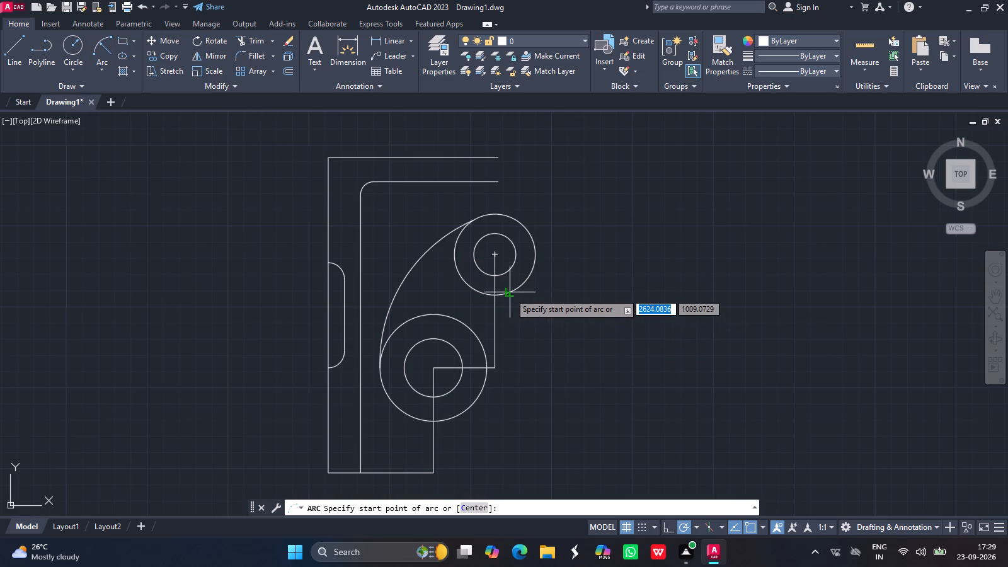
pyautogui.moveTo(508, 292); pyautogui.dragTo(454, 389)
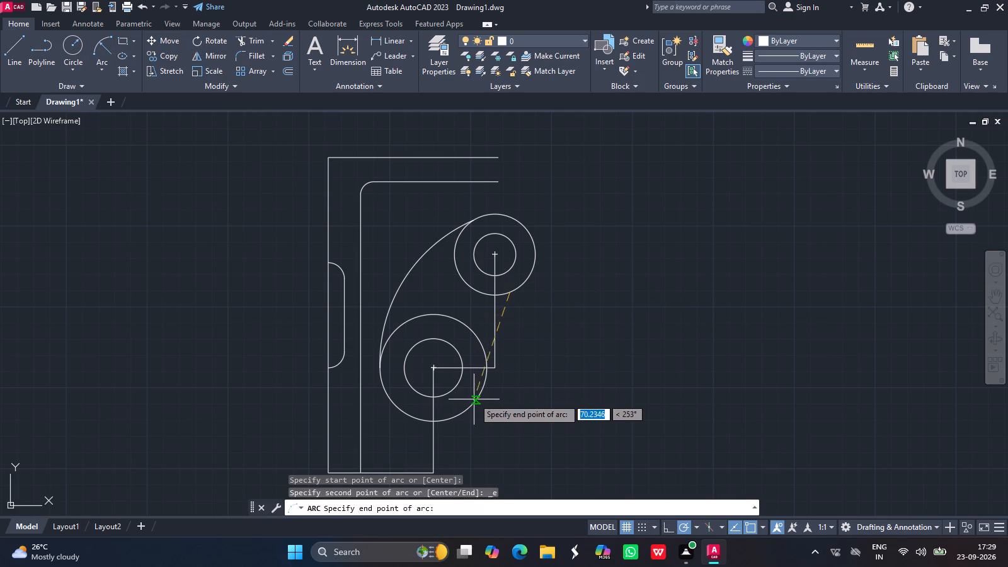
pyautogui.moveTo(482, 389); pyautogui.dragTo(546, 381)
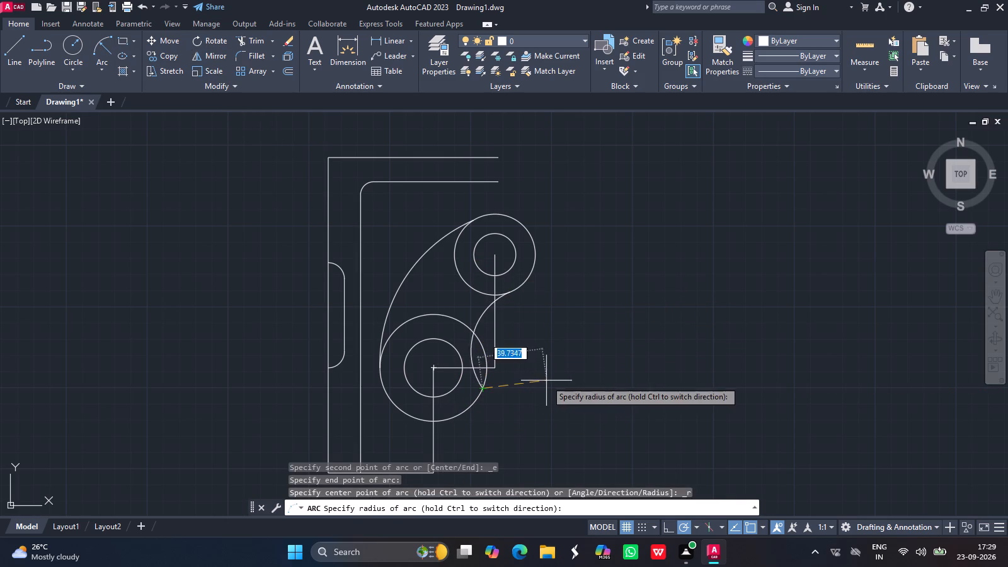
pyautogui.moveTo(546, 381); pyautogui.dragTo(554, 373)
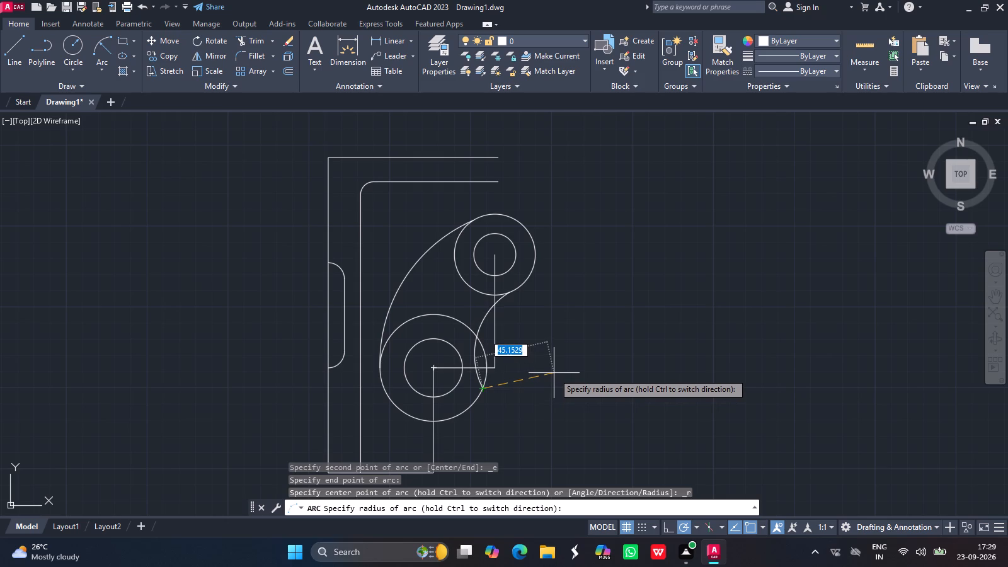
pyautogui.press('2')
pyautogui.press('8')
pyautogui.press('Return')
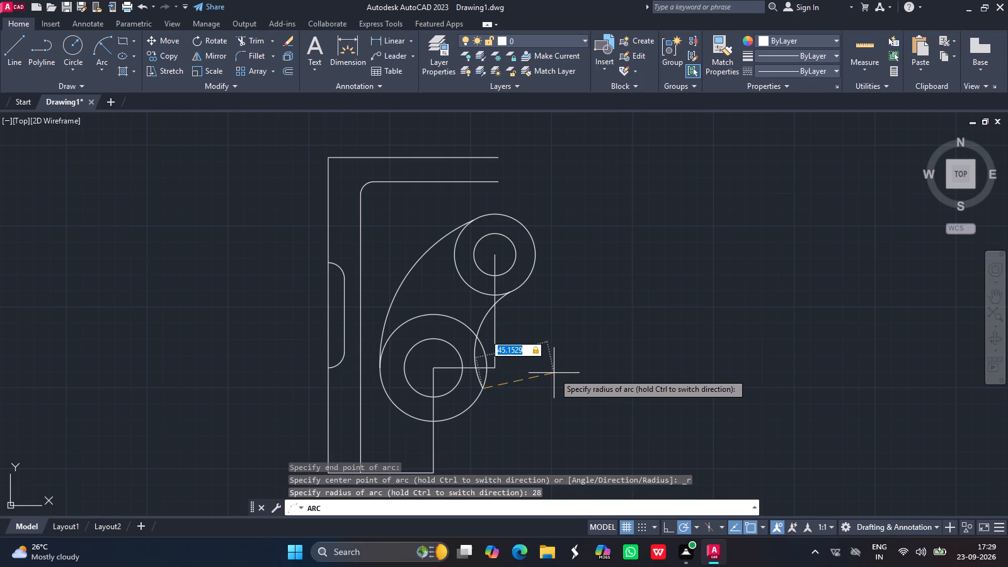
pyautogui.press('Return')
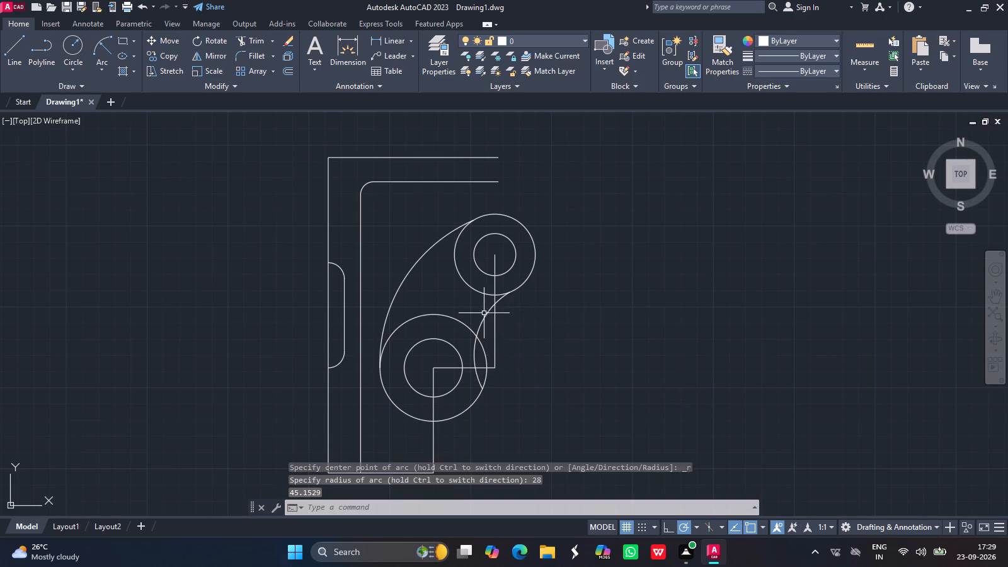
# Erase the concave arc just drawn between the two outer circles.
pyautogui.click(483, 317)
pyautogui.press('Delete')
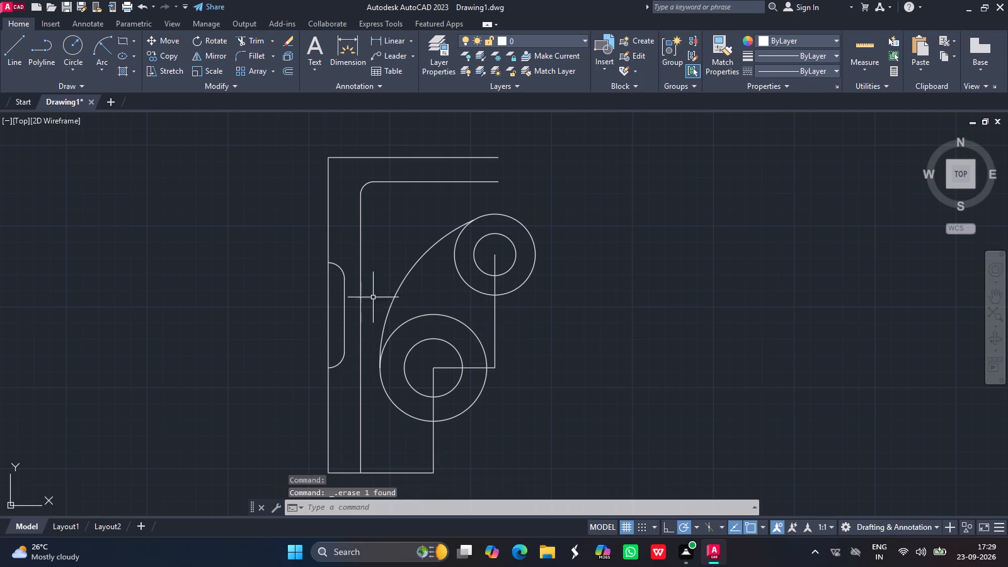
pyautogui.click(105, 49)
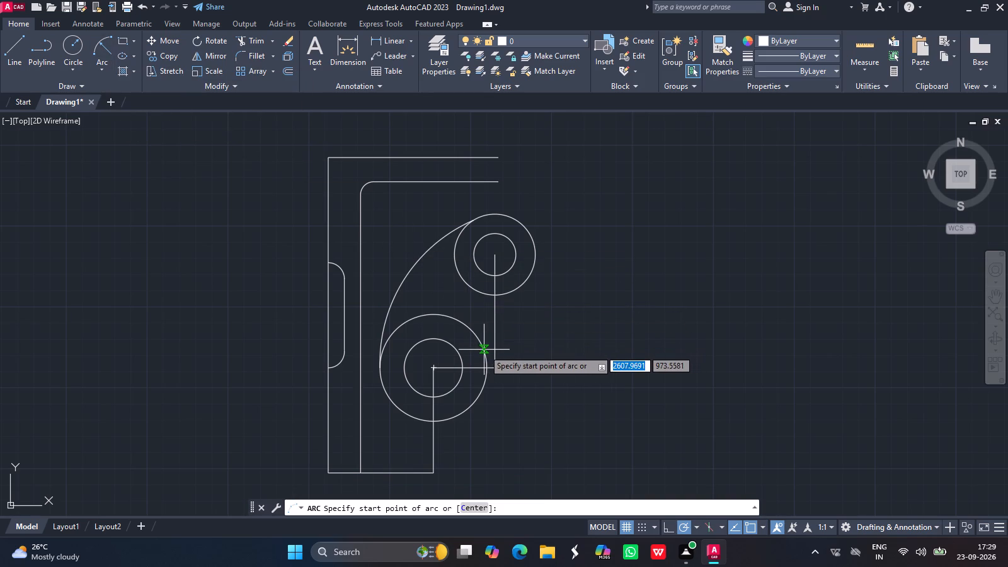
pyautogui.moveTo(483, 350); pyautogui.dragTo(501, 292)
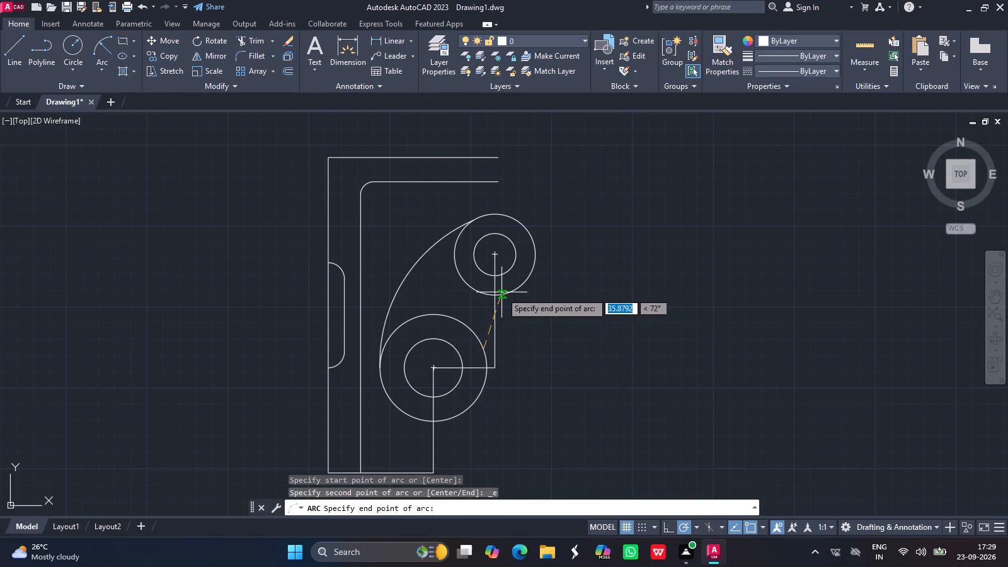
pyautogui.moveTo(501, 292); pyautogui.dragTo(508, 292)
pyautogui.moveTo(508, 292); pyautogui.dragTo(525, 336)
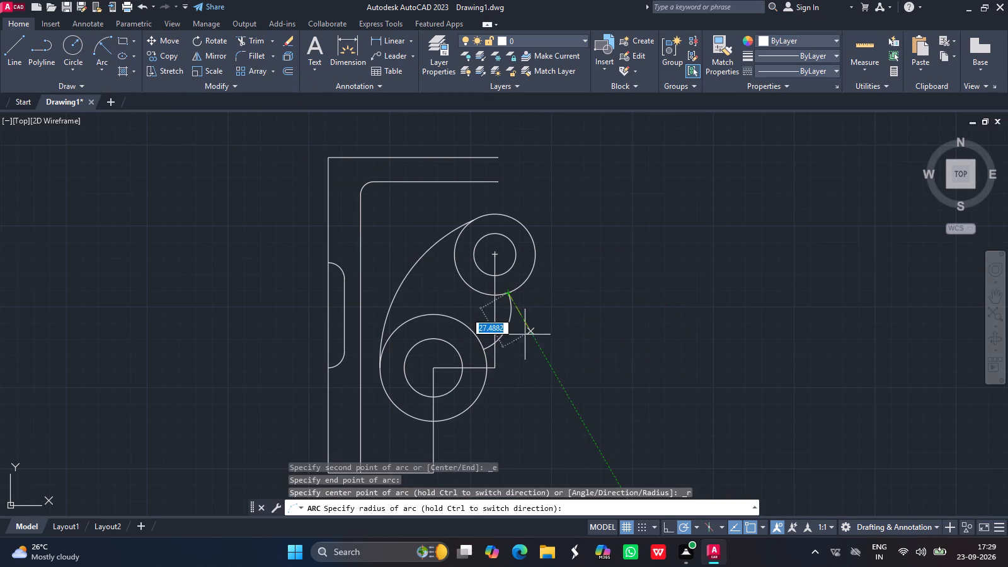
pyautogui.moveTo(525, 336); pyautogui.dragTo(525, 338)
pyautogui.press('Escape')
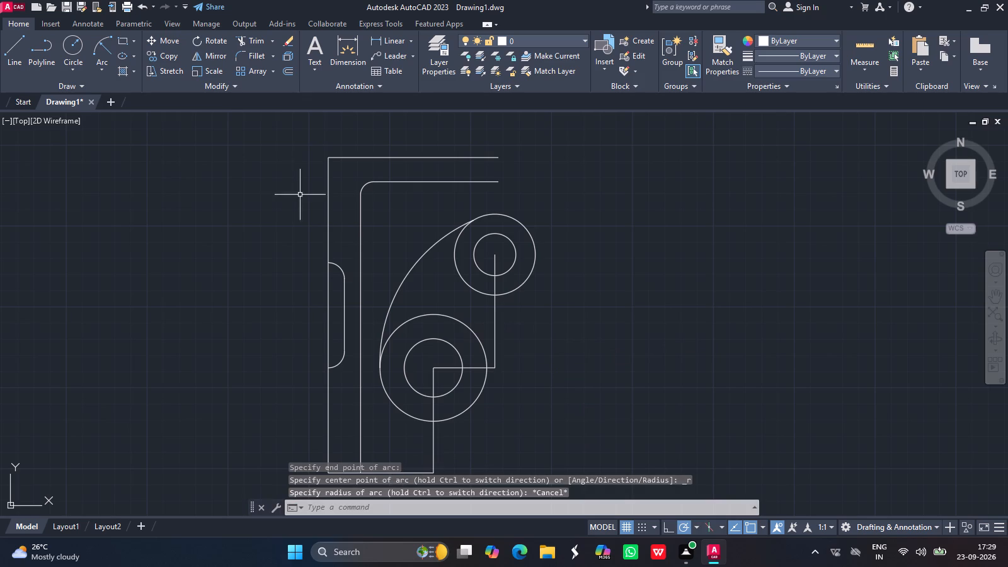
# Draw a start-end-radius arc of radius 28 from the upper outer circle's underside to the lower outer circle's upper-right side.
pyautogui.click(100, 47)
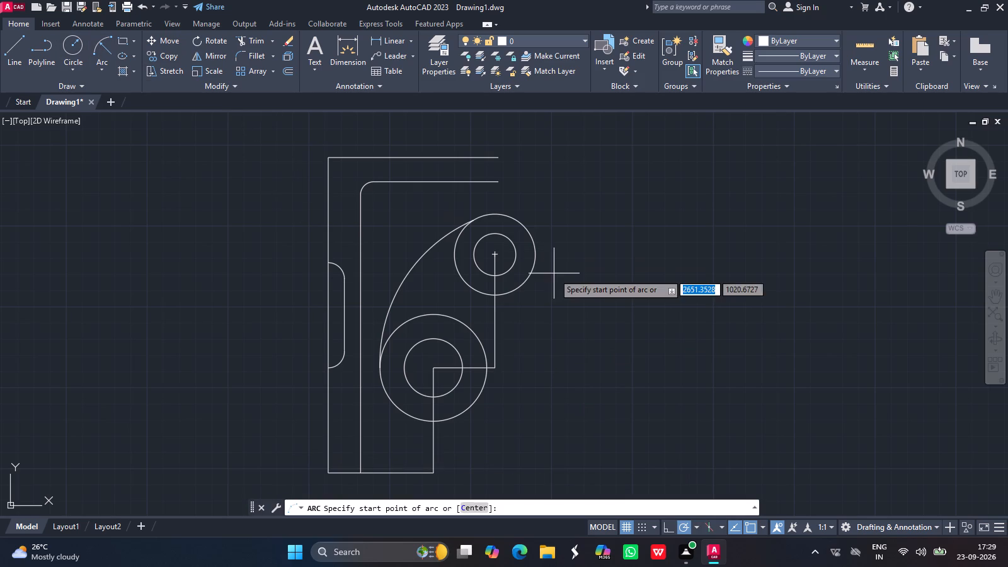
pyautogui.moveTo(510, 294); pyautogui.dragTo(484, 350)
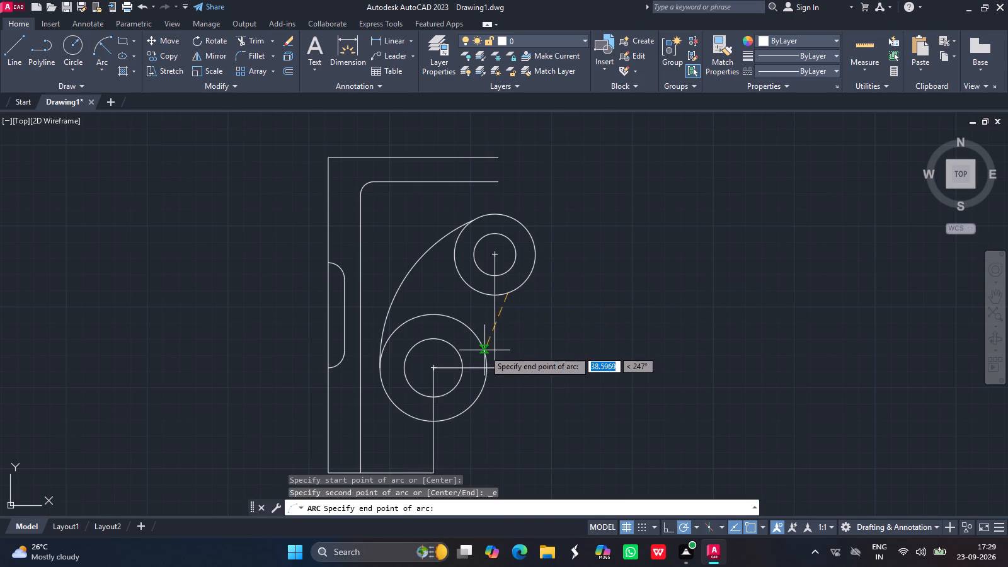
pyautogui.moveTo(484, 350); pyautogui.dragTo(478, 375)
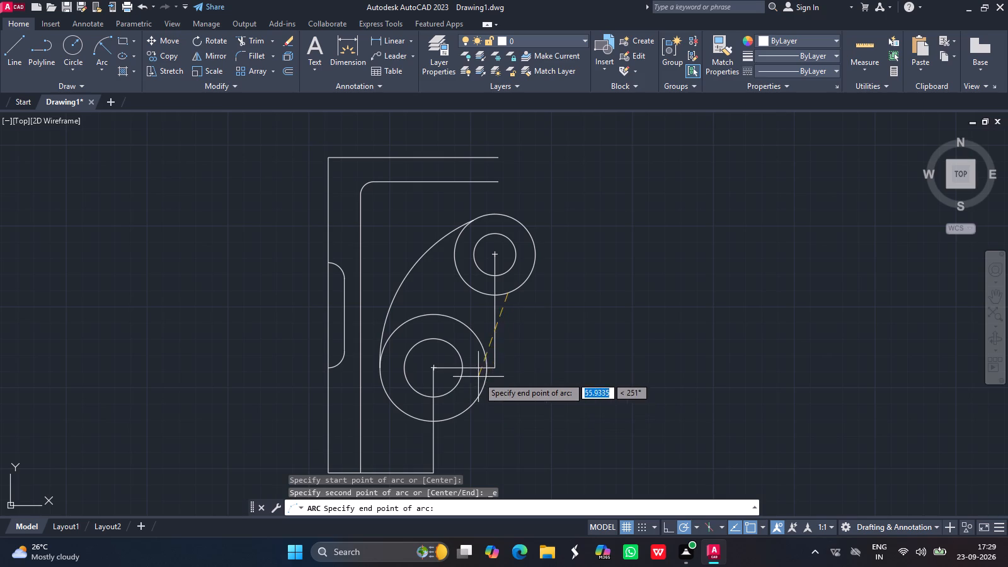
pyautogui.moveTo(478, 375); pyautogui.dragTo(483, 351)
pyautogui.moveTo(483, 351); pyautogui.dragTo(542, 352)
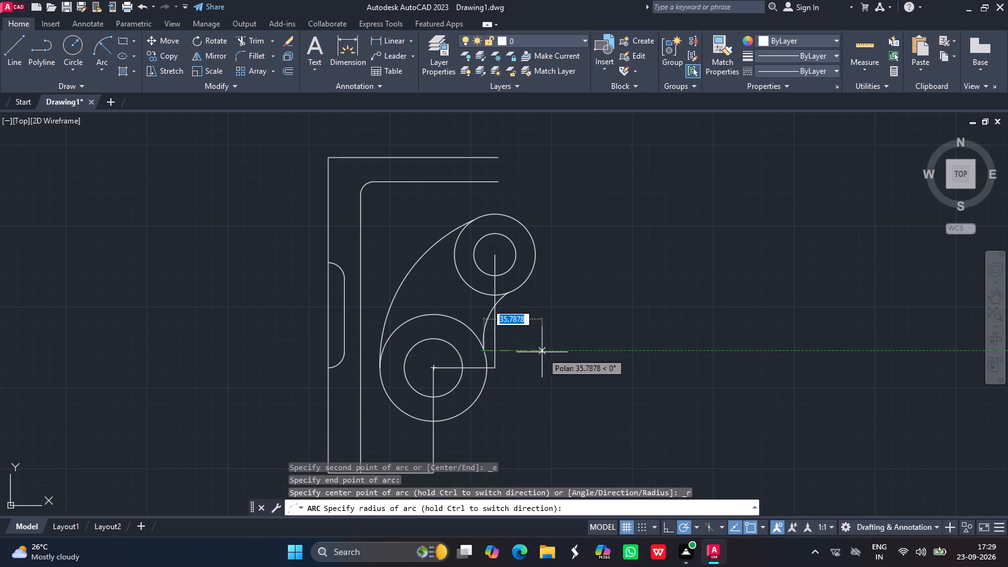
pyautogui.press('2')
pyautogui.press('8')
pyautogui.press('Return')
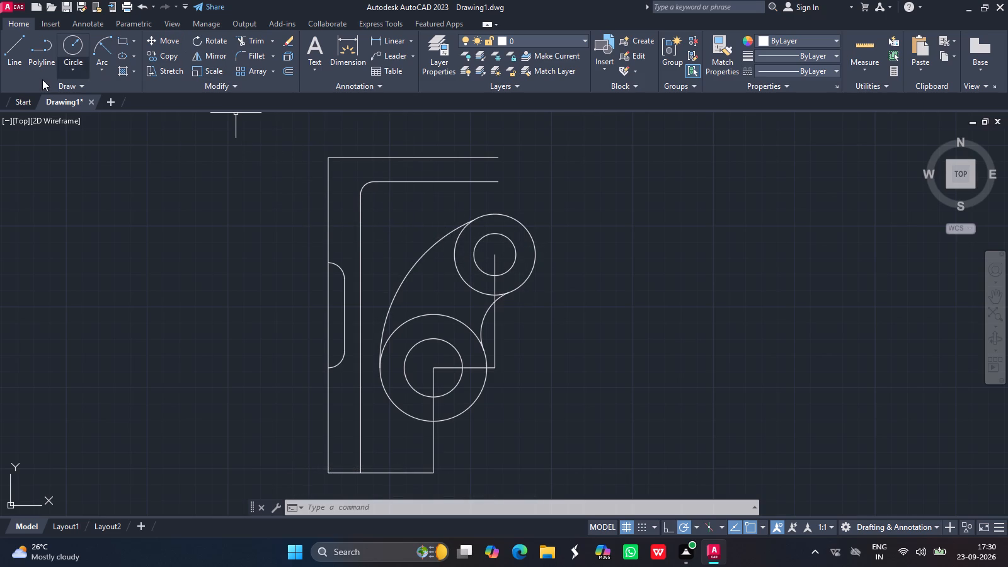
# Draw a circle of radius 15 in the empty space left of the outer vertical line, near the recess's upper end.
pyautogui.click(63, 49)
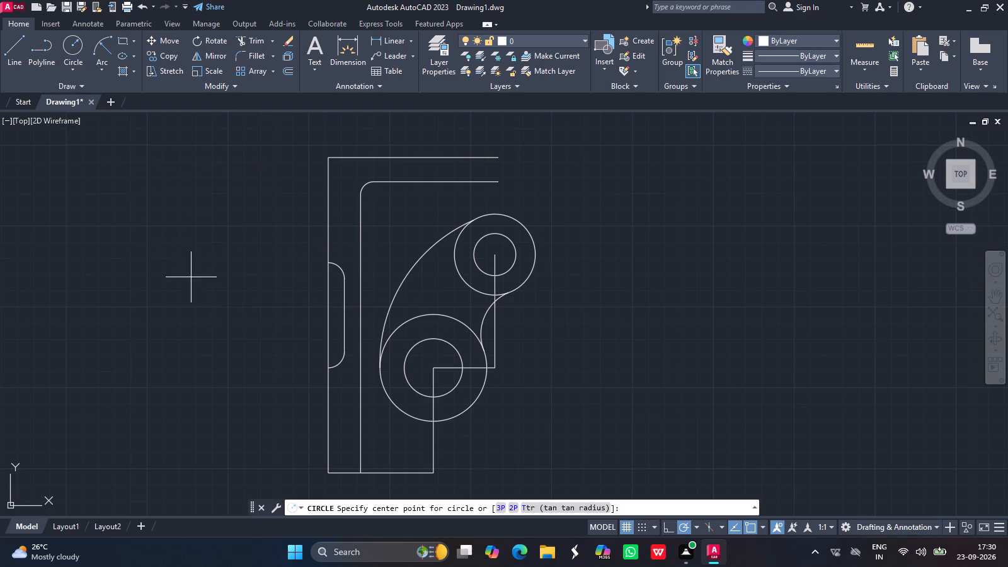
pyautogui.moveTo(292, 279); pyautogui.dragTo(274, 241)
pyautogui.write('15')
pyautogui.press('Return')
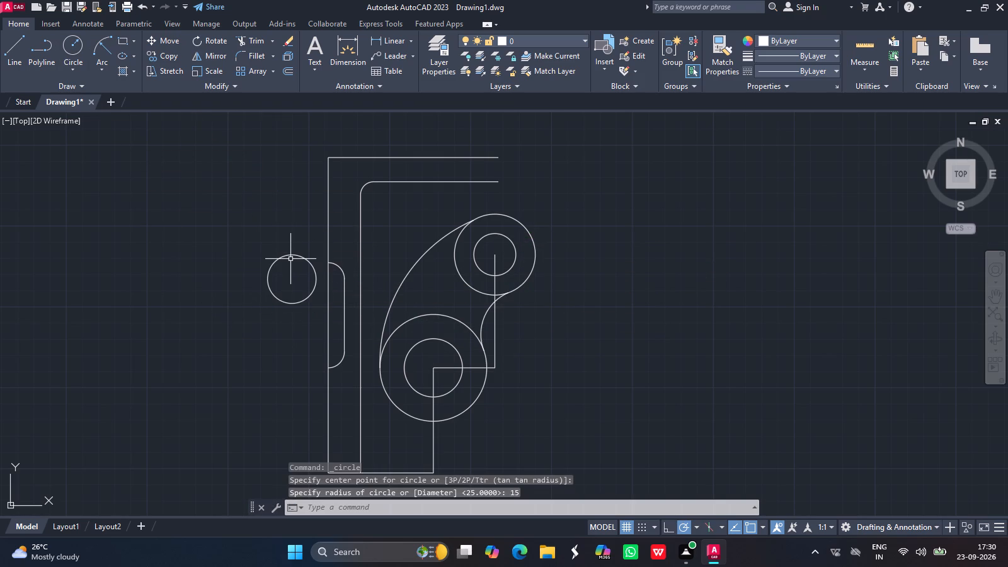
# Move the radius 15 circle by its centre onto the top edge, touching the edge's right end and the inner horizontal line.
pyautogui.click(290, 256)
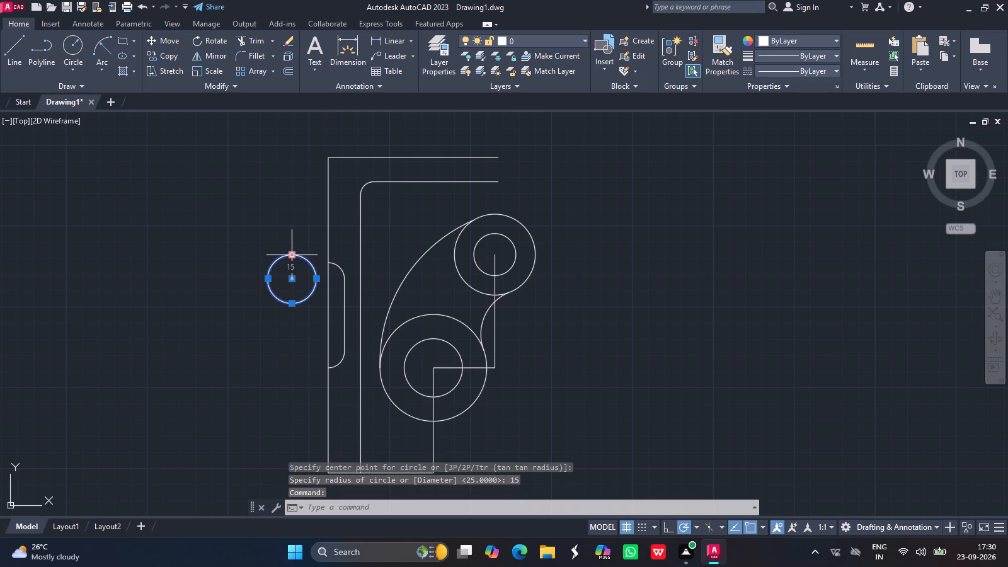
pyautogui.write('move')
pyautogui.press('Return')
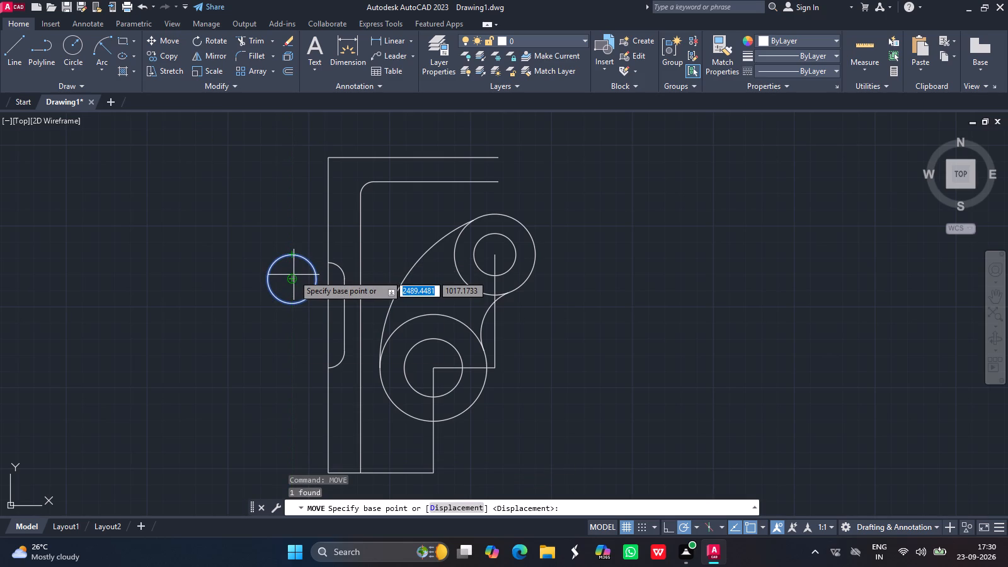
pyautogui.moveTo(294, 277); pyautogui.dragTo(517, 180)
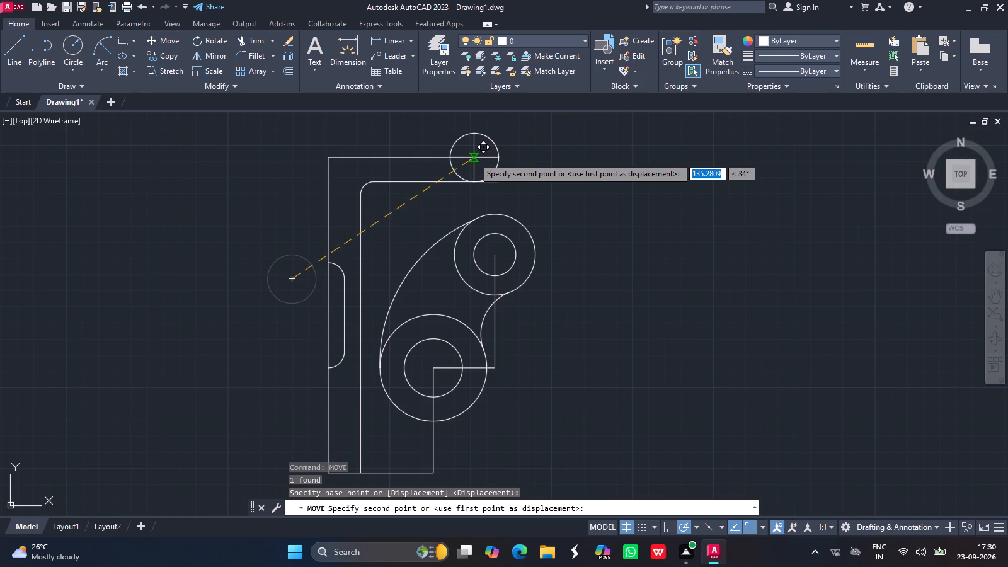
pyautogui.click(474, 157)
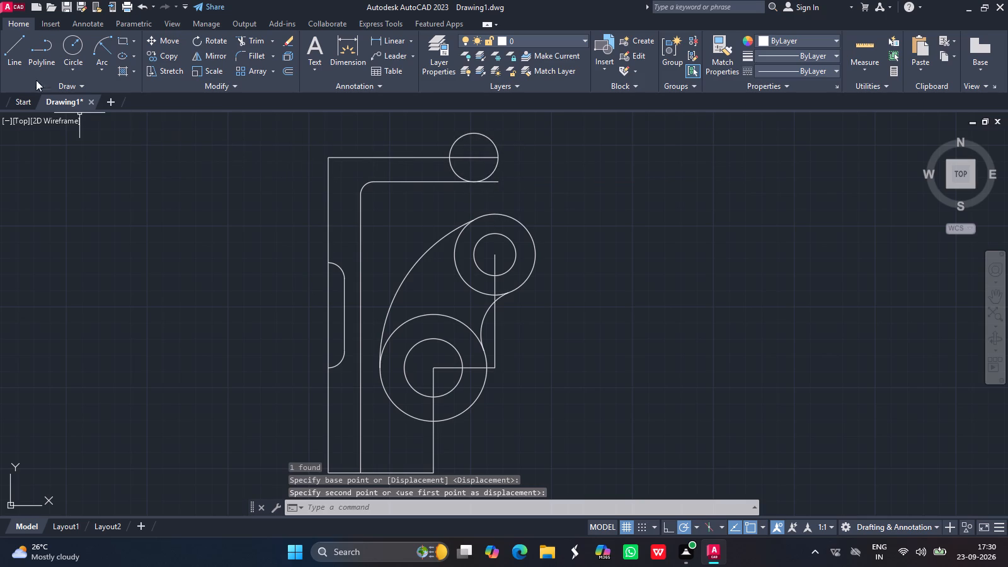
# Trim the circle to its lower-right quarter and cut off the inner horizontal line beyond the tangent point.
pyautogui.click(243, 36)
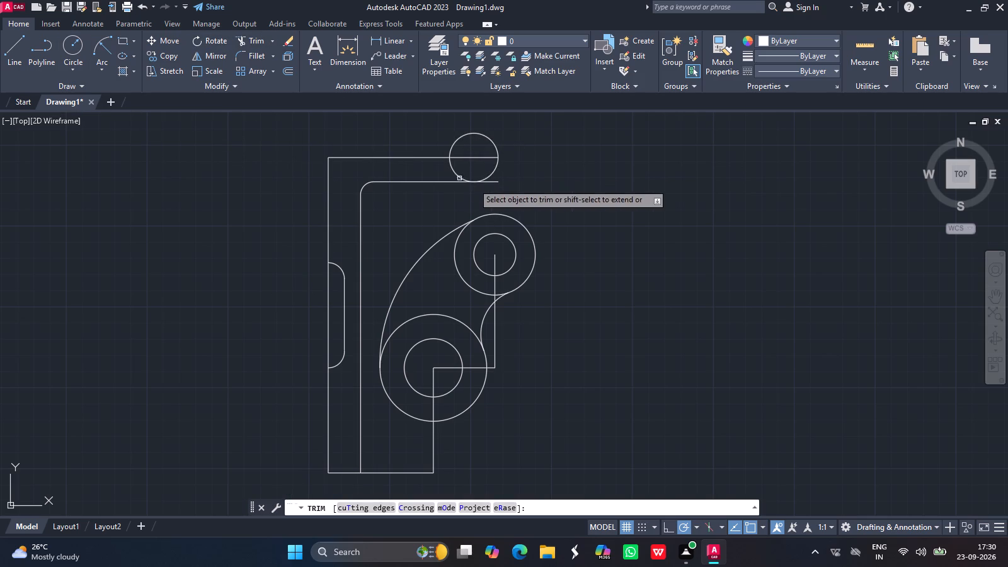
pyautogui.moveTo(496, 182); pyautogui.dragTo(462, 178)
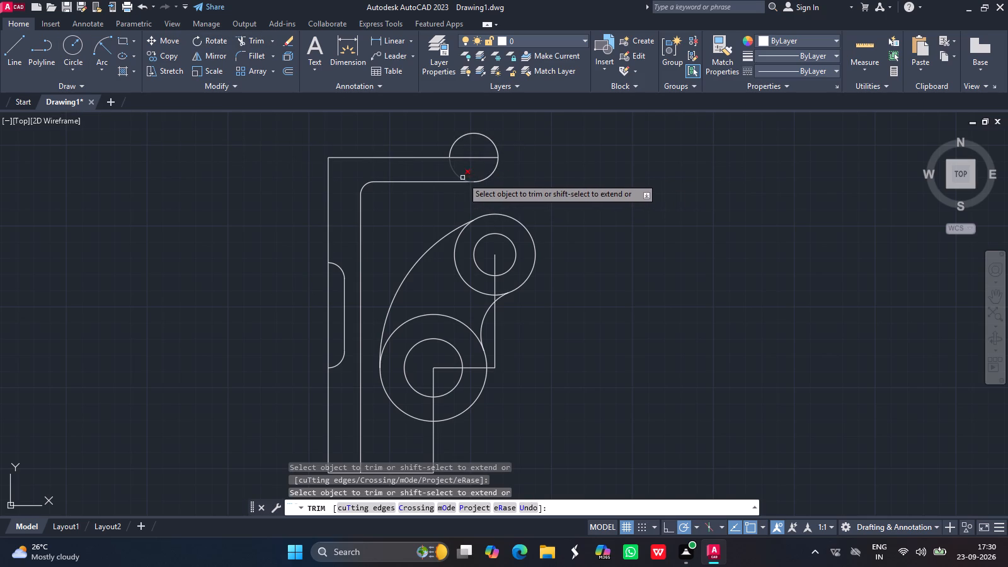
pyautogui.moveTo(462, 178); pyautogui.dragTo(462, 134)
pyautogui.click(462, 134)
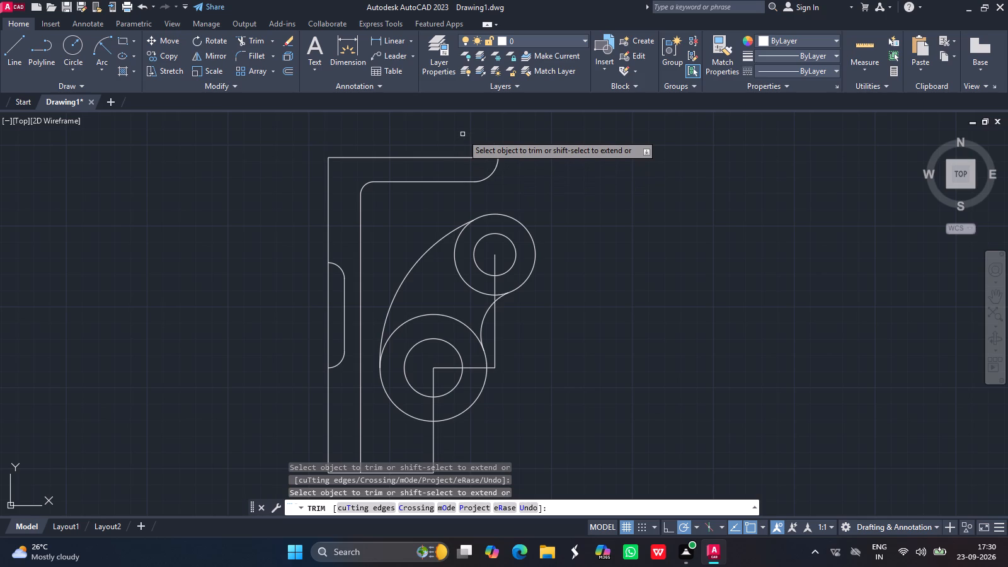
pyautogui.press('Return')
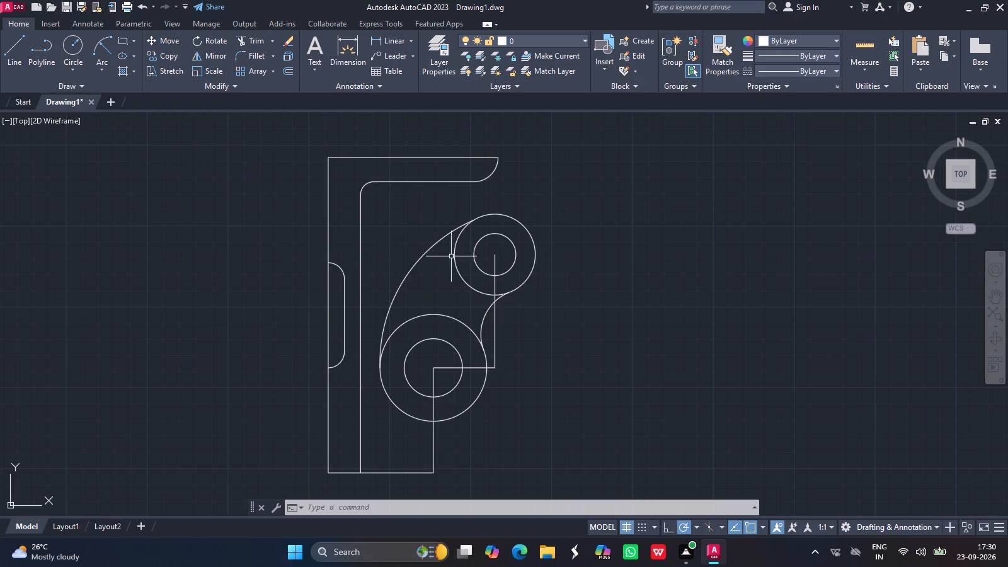
# Check the top edge's length with a linear dimension placed just above it, and erase that dimension.
pyautogui.click(395, 38)
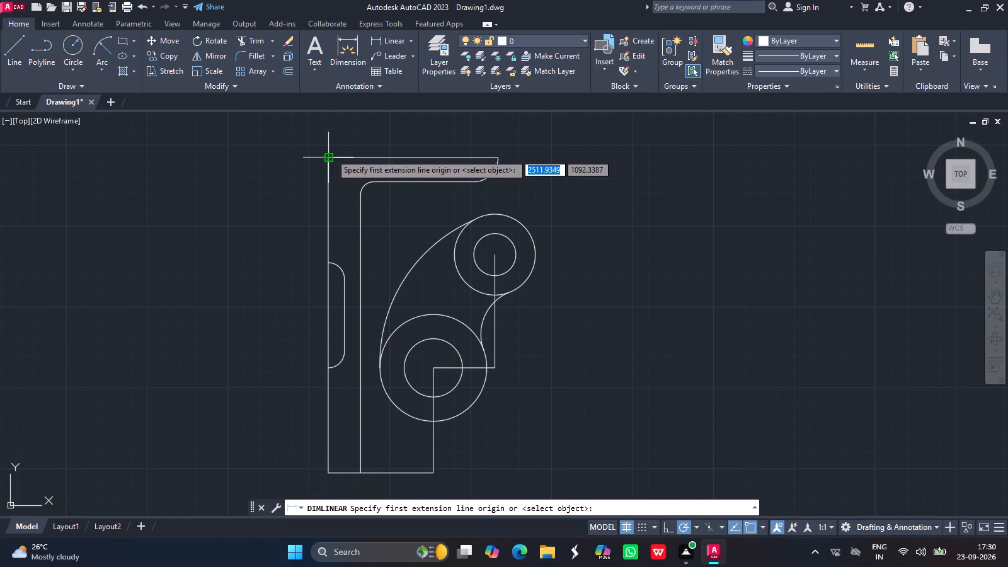
pyautogui.moveTo(329, 158); pyautogui.dragTo(497, 160)
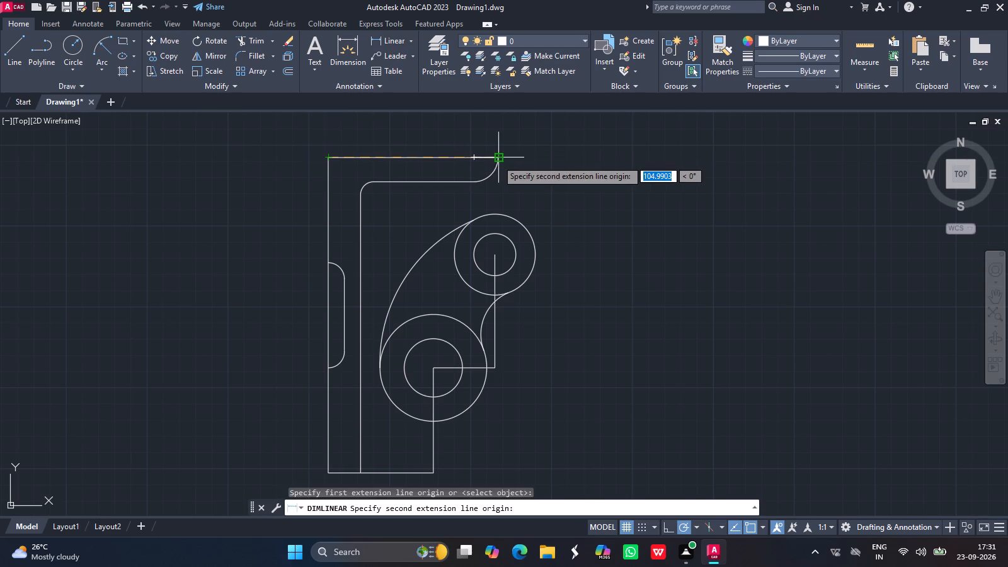
pyautogui.moveTo(497, 160); pyautogui.dragTo(493, 145)
pyautogui.moveTo(493, 145); pyautogui.dragTo(418, 145)
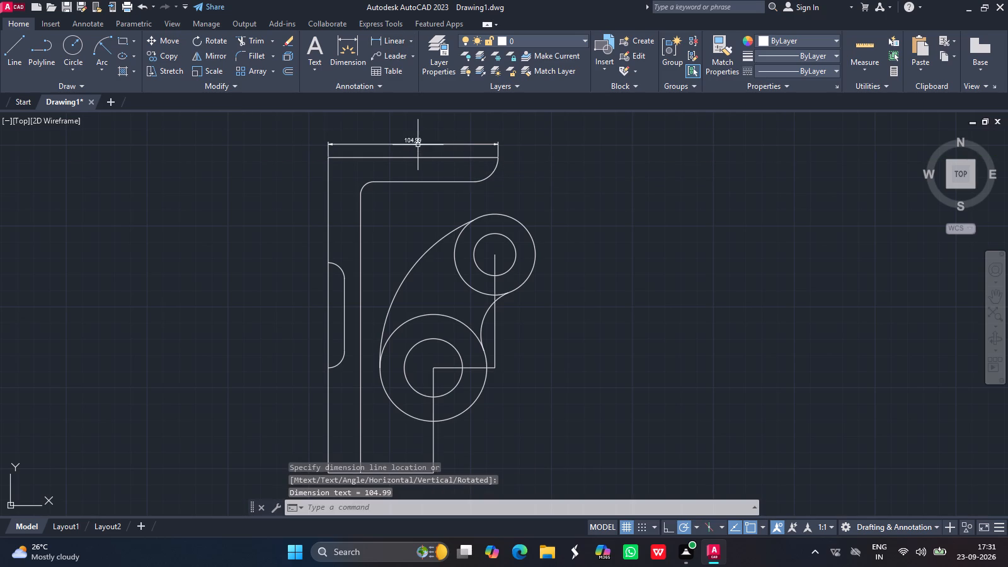
pyautogui.moveTo(418, 145); pyautogui.dragTo(417, 143)
pyautogui.click(417, 143)
pyautogui.press('Delete')
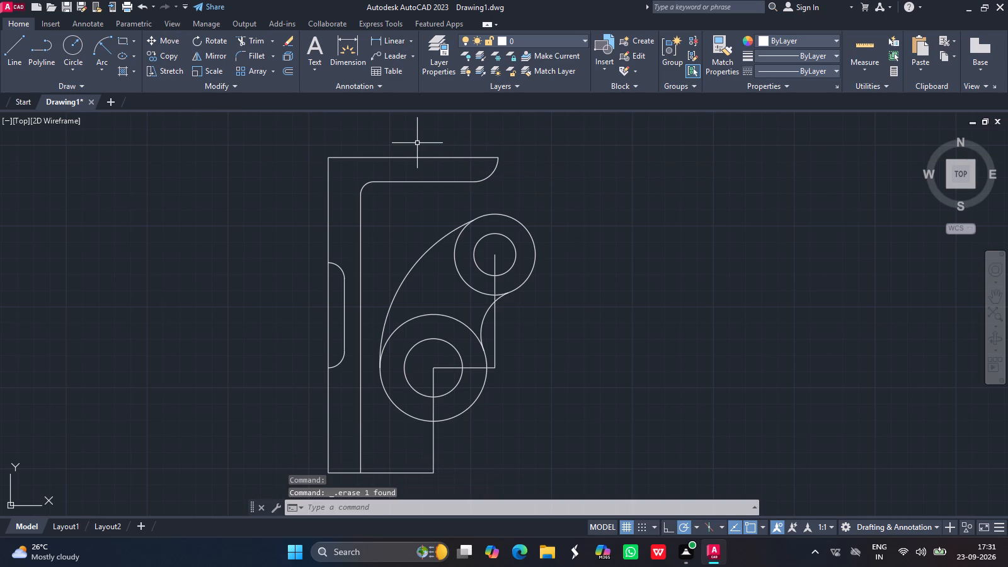
# Erase the quarter arc at the end of the upper arm and the profile's top horizontal line.
pyautogui.click(18, 56)
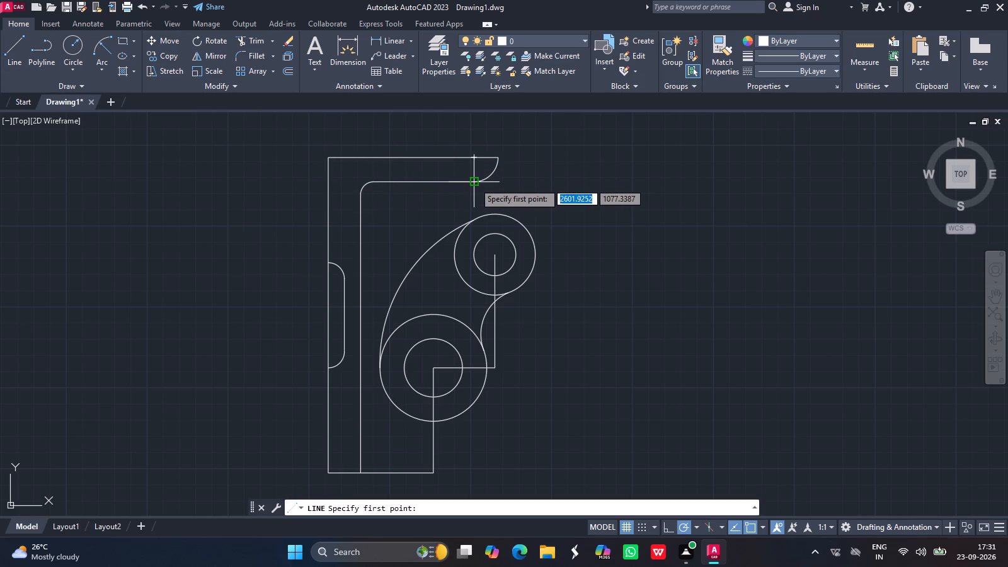
pyautogui.press('Escape')
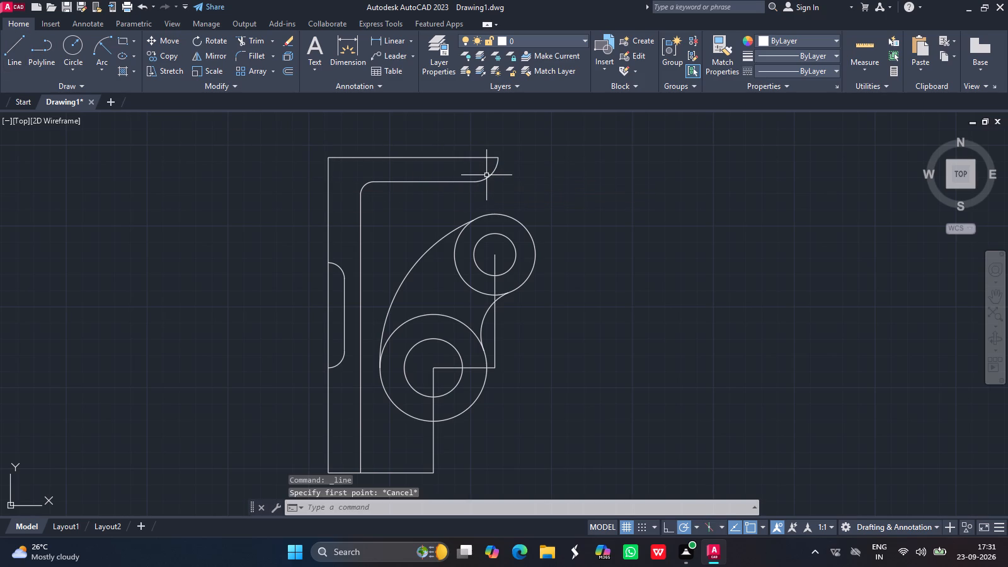
pyautogui.click(486, 175)
pyautogui.press('Delete')
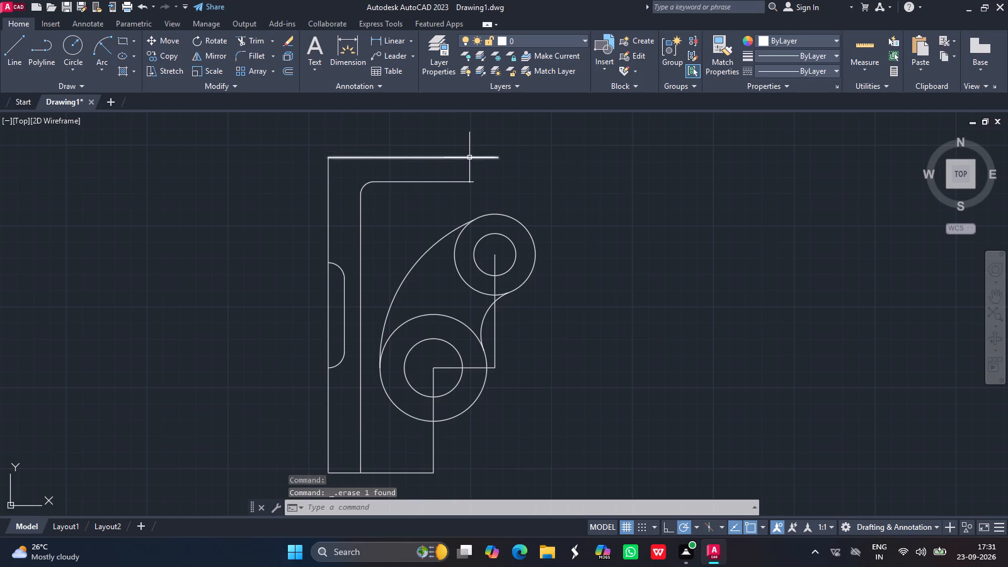
pyautogui.click(469, 157)
pyautogui.press('Delete')
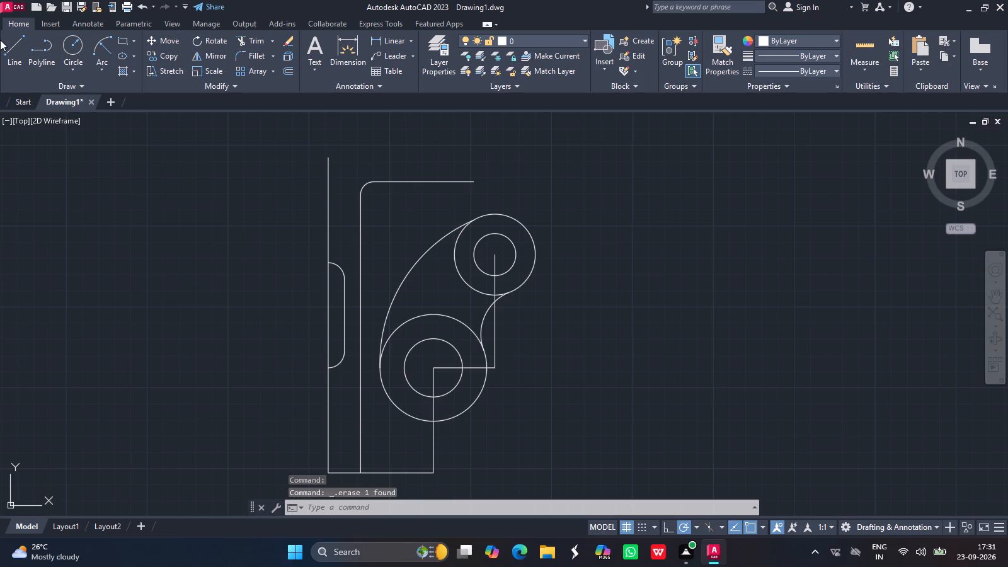
# Draw a 150 unit horizontal line rightward from the upper end of the outer vertical line.
pyautogui.click(15, 43)
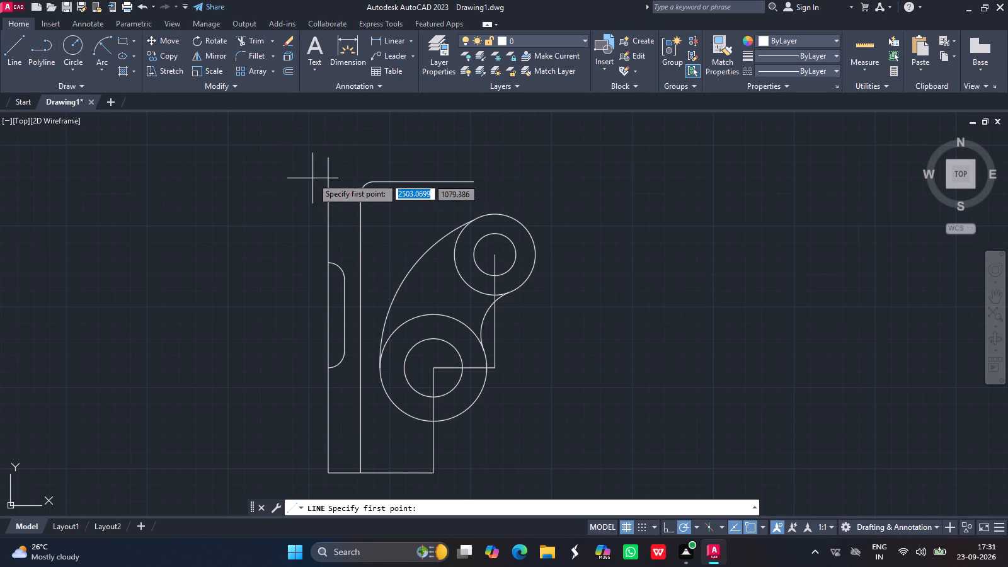
pyautogui.moveTo(329, 161); pyautogui.dragTo(469, 178)
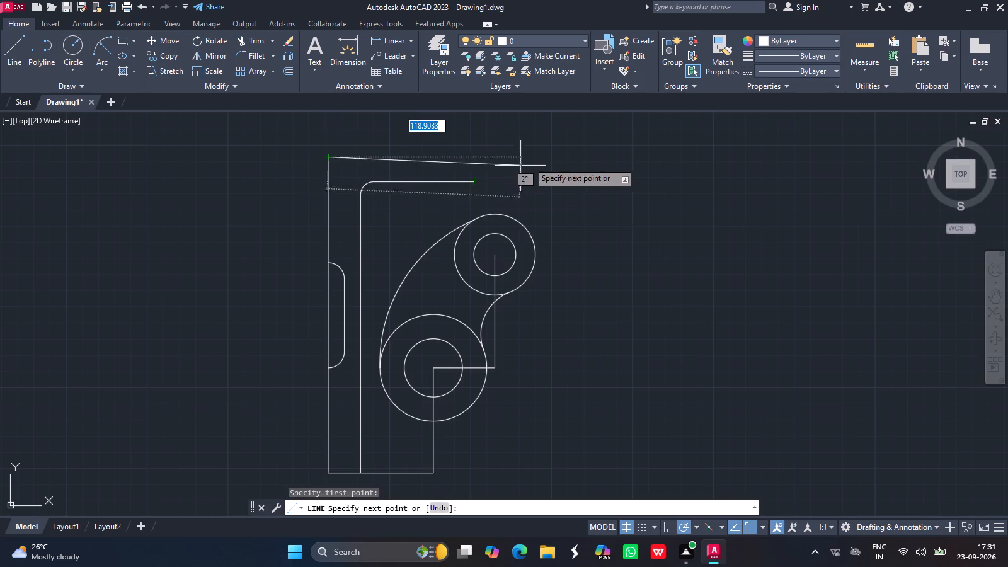
pyautogui.write('150')
pyautogui.press('Return')
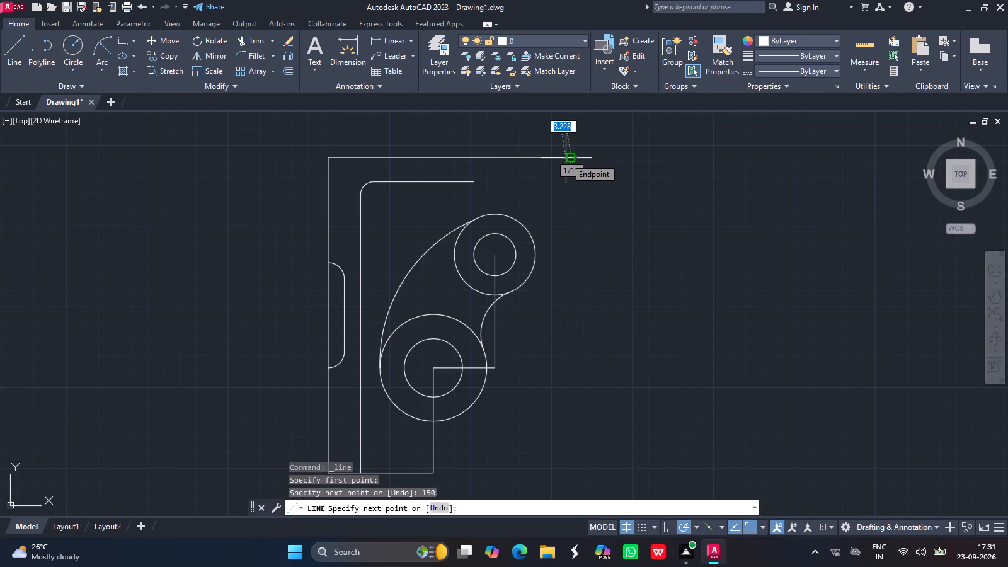
pyautogui.press('Return')
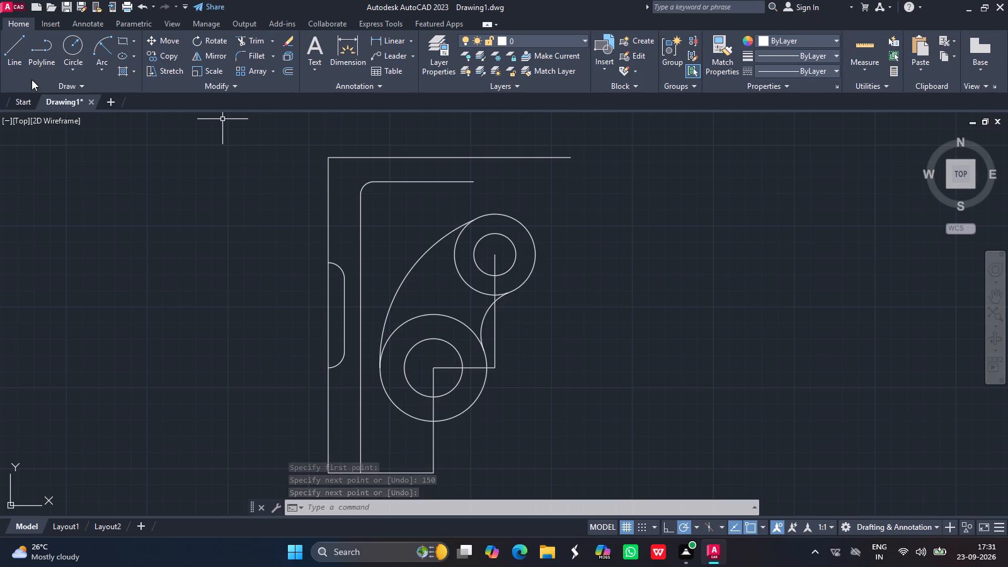
# Draw a vertical line down from the top line's right end, reaching below the level of the inner horizontal line.
pyautogui.click(16, 54)
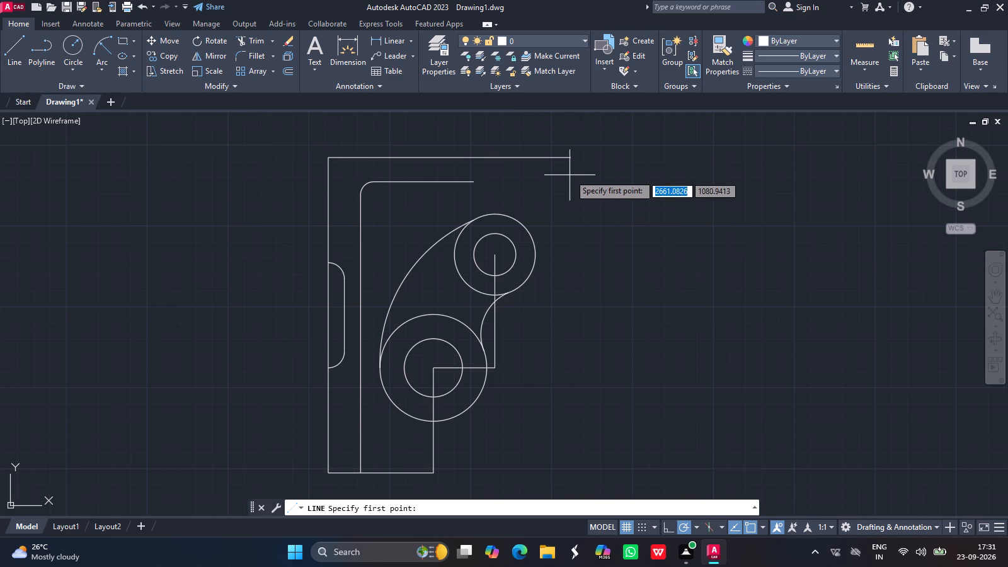
pyautogui.moveTo(568, 156); pyautogui.dragTo(575, 217)
pyautogui.click(575, 217)
pyautogui.press('Return')
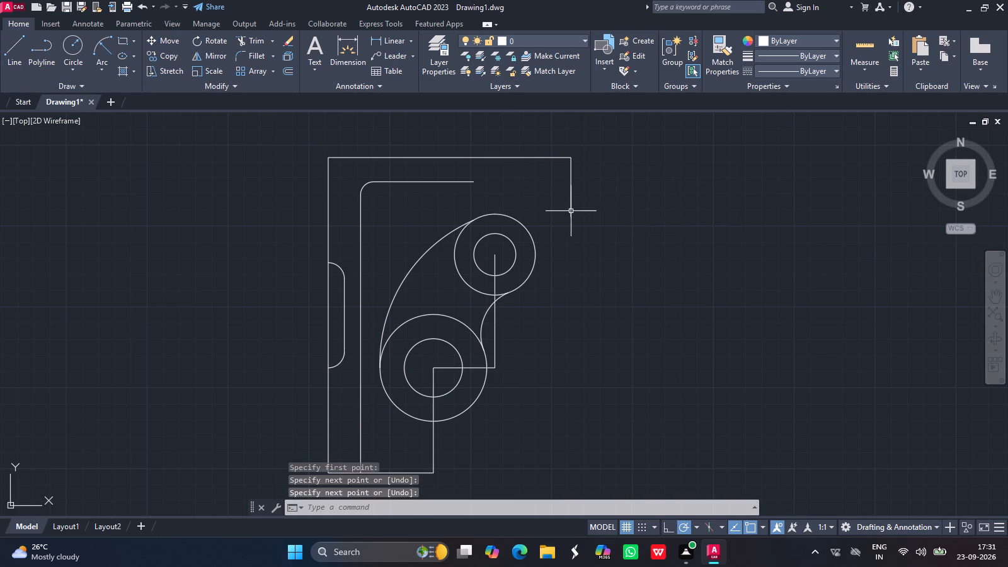
# Extend the inner horizontal line to the new vertical end line of the upper arm.
pyautogui.write('exte')
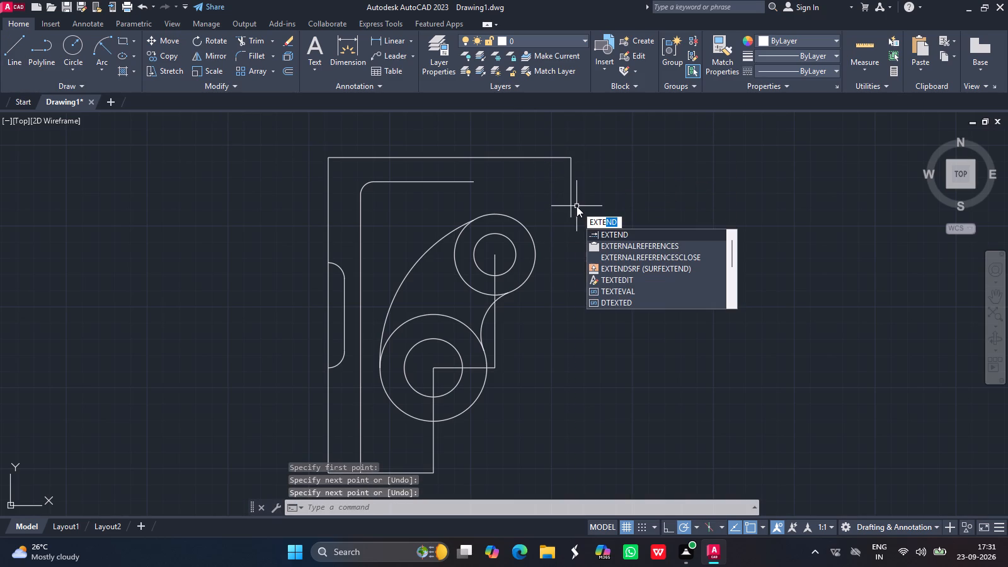
pyautogui.click(619, 236)
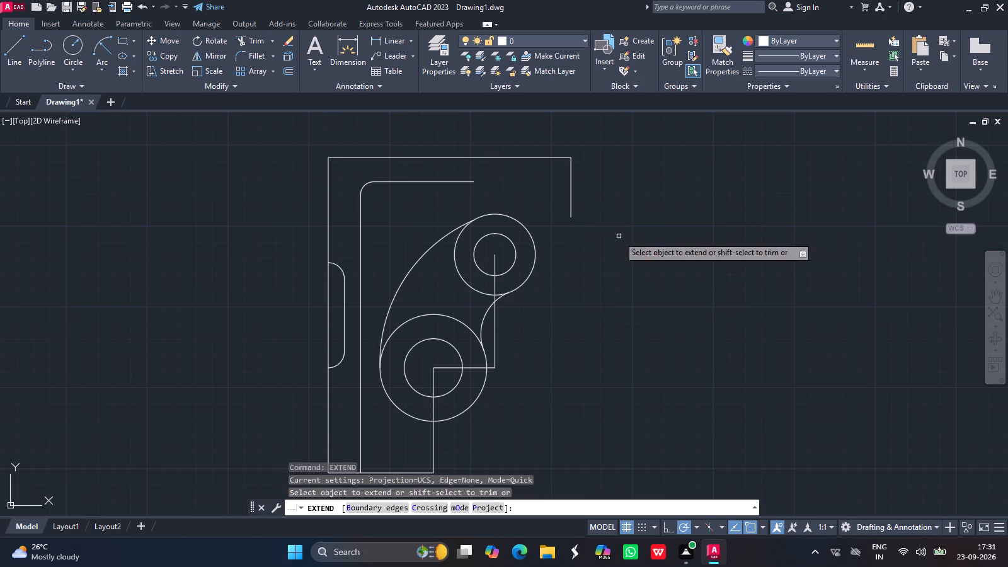
pyautogui.click(471, 181)
pyautogui.press('Return')
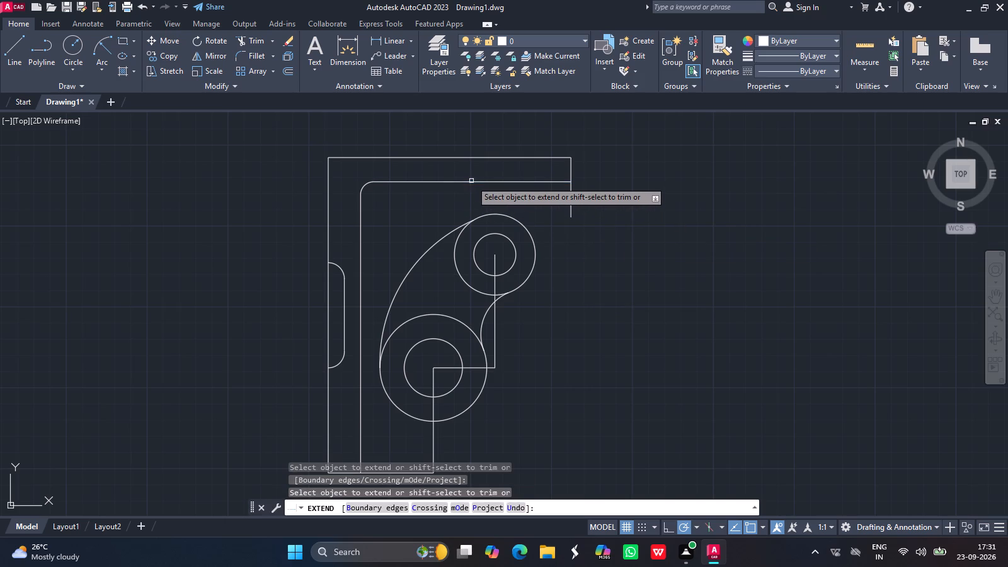
# Trim the part of the vertical end line that hangs below the inner horizontal line.
pyautogui.click(251, 42)
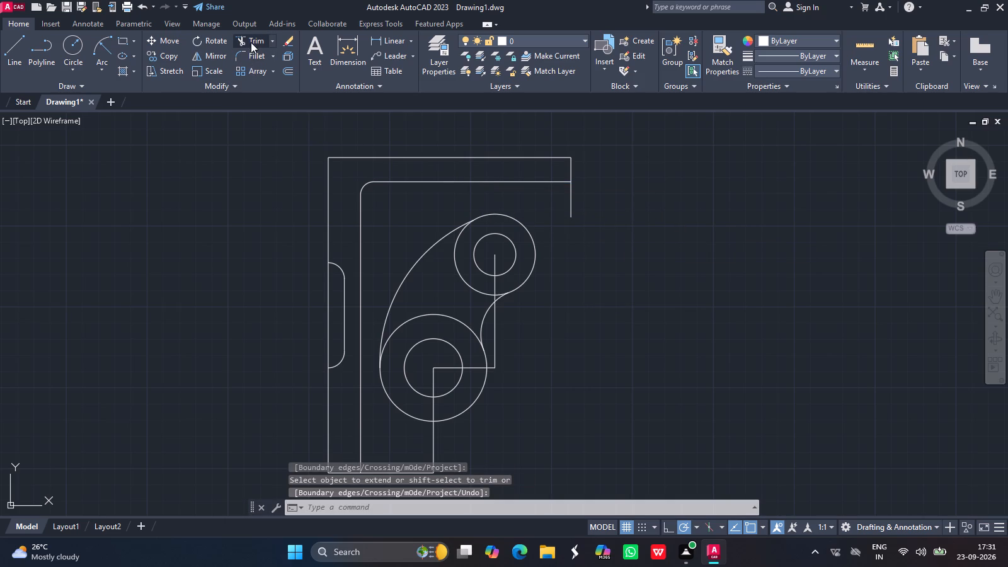
pyautogui.click(571, 201)
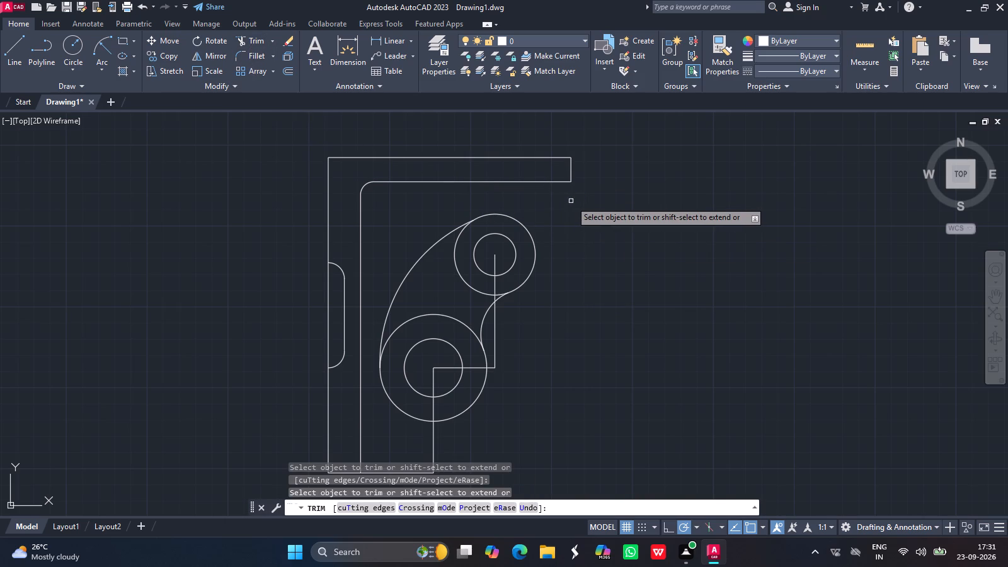
pyautogui.press('Return')
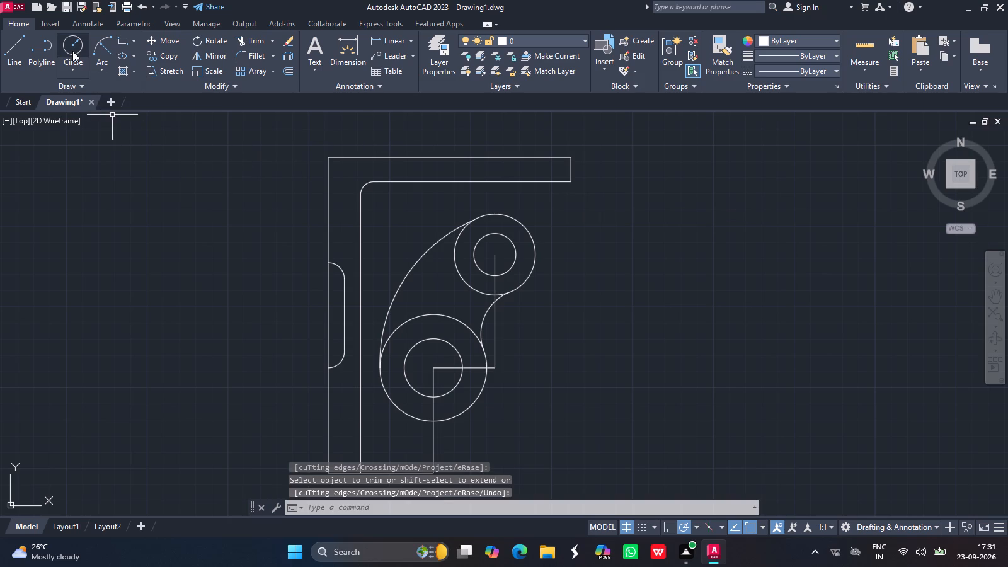
# Draw a circle of radius 15 in the empty space left of the profile.
pyautogui.click(72, 51)
pyautogui.moveTo(205, 249); pyautogui.dragTo(197, 215)
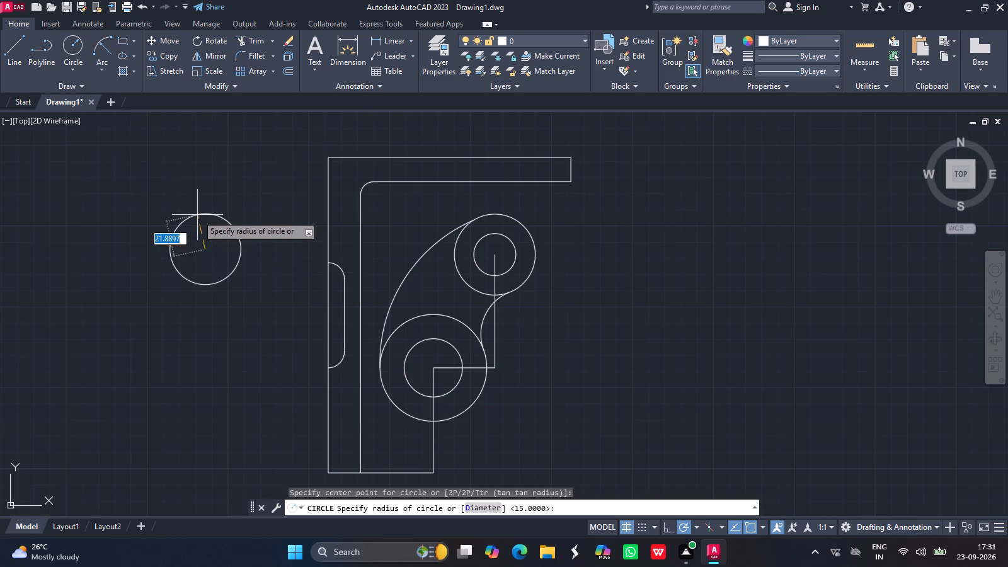
pyautogui.press('1')
pyautogui.press('5')
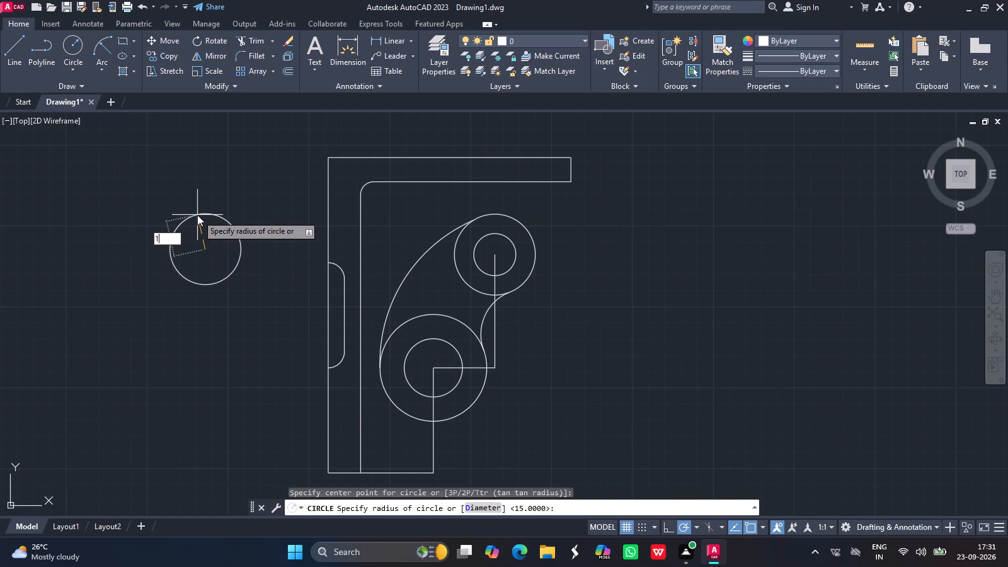
pyautogui.press('Return')
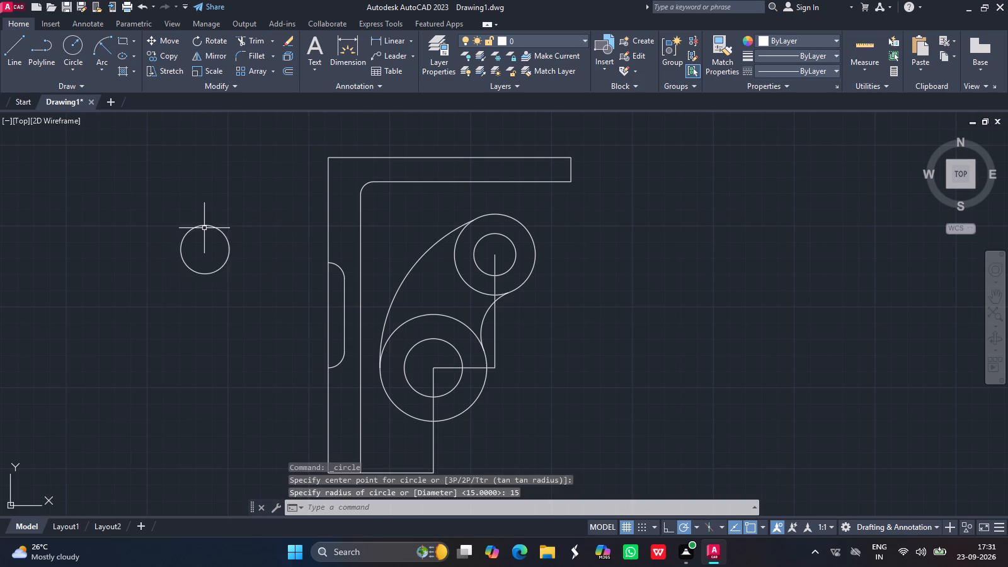
# Move the new circle by its centre onto the top line, touching the line's right end and the inner horizontal line.
pyautogui.click(206, 225)
pyautogui.write('move')
pyautogui.press('Return')
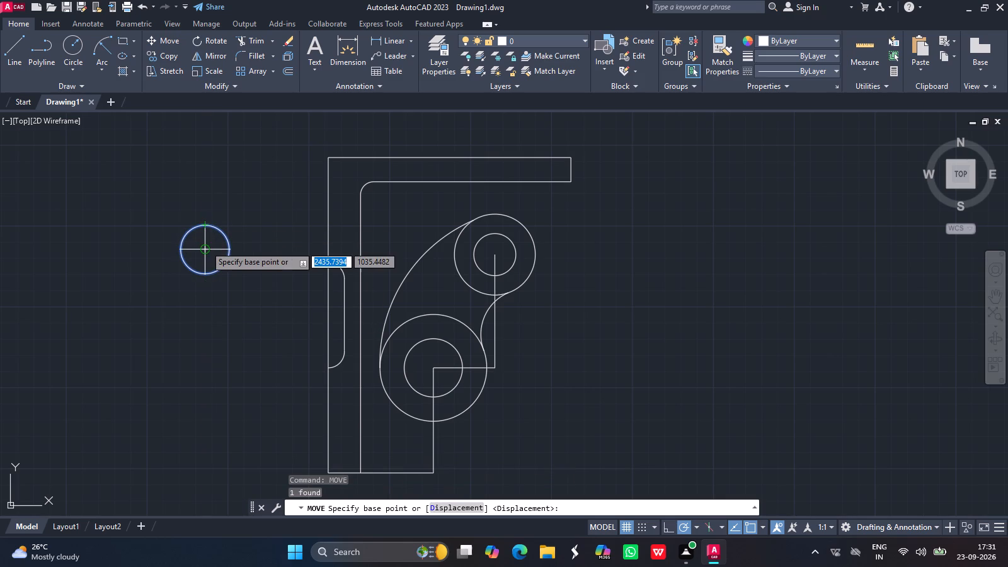
pyautogui.moveTo(207, 246); pyautogui.dragTo(548, 141)
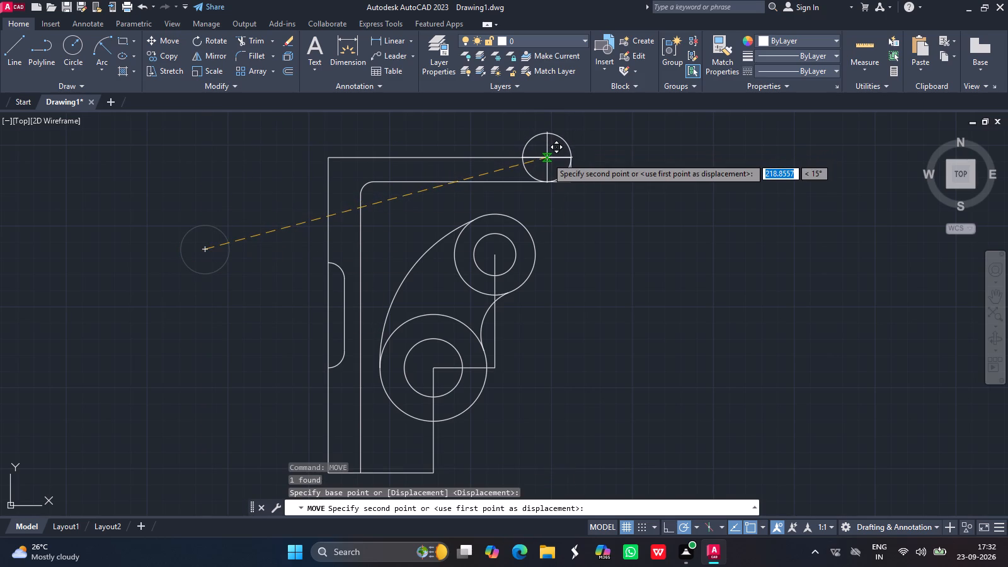
pyautogui.click(547, 157)
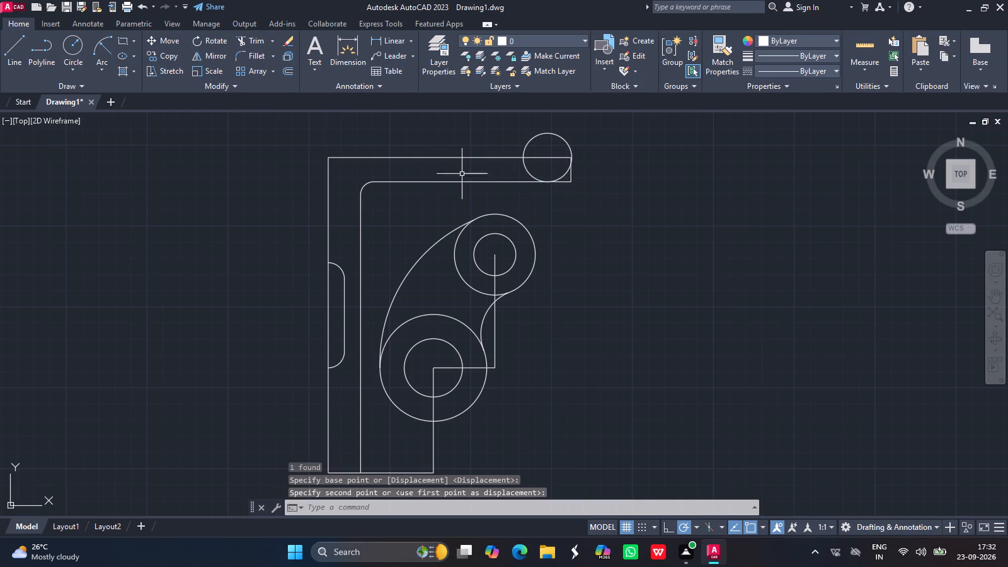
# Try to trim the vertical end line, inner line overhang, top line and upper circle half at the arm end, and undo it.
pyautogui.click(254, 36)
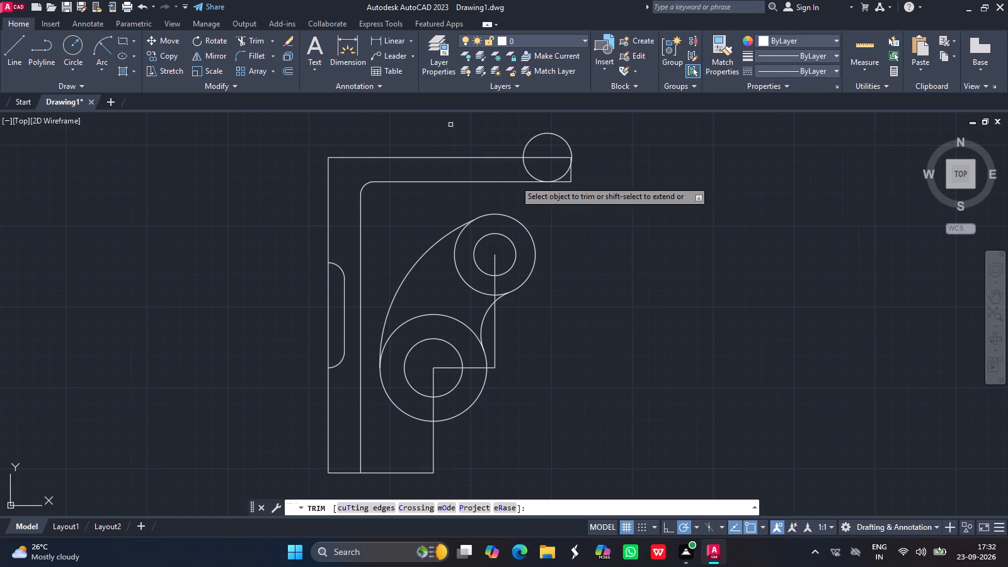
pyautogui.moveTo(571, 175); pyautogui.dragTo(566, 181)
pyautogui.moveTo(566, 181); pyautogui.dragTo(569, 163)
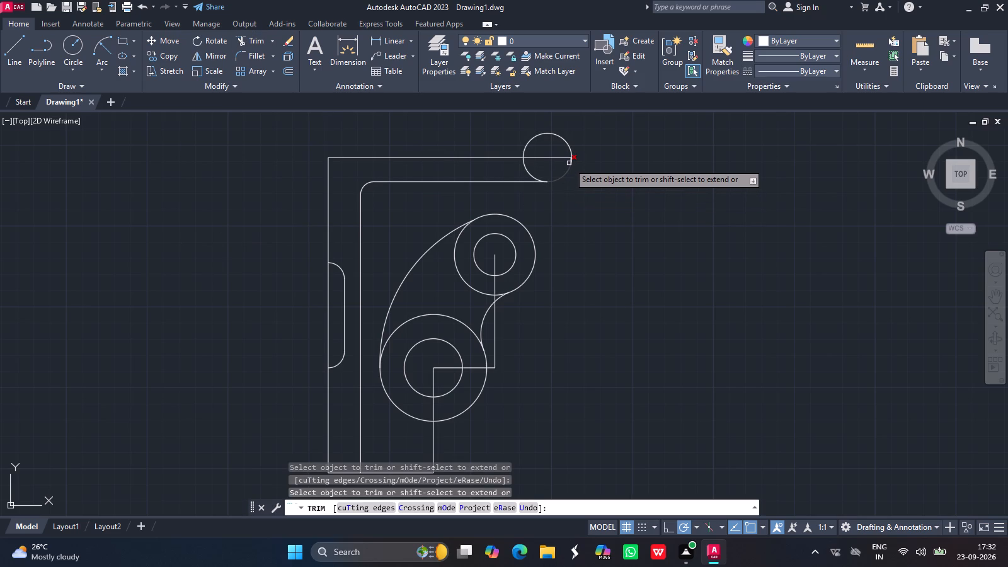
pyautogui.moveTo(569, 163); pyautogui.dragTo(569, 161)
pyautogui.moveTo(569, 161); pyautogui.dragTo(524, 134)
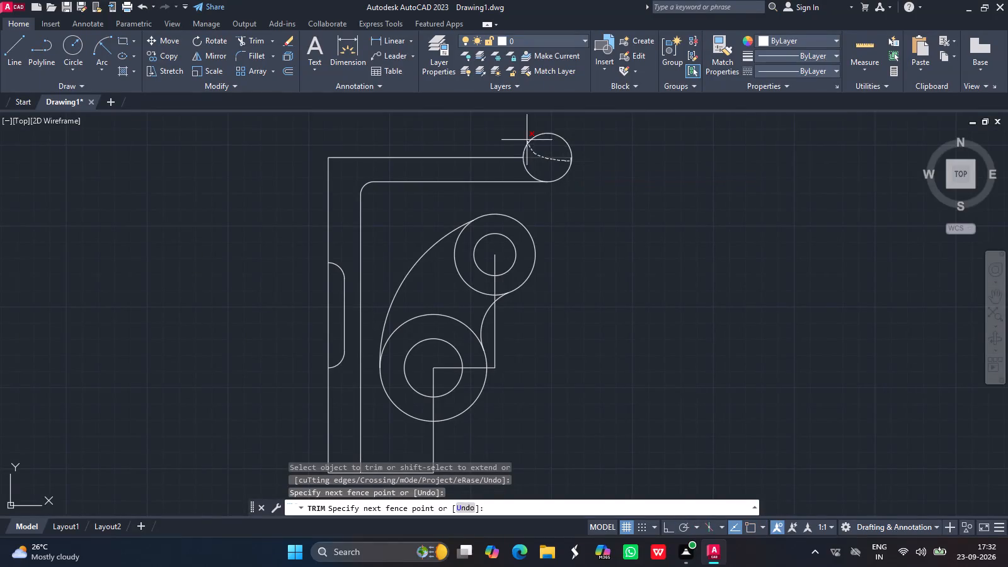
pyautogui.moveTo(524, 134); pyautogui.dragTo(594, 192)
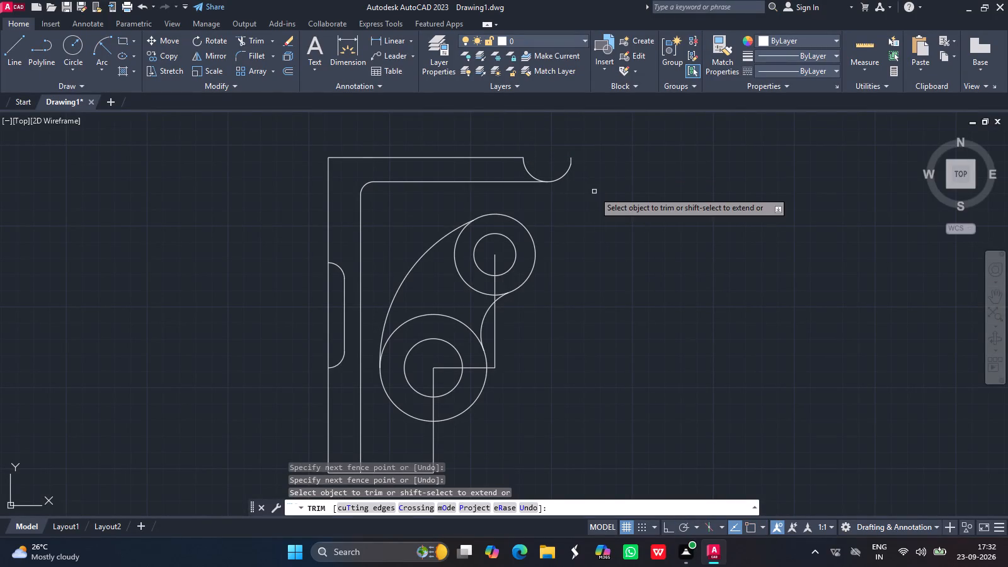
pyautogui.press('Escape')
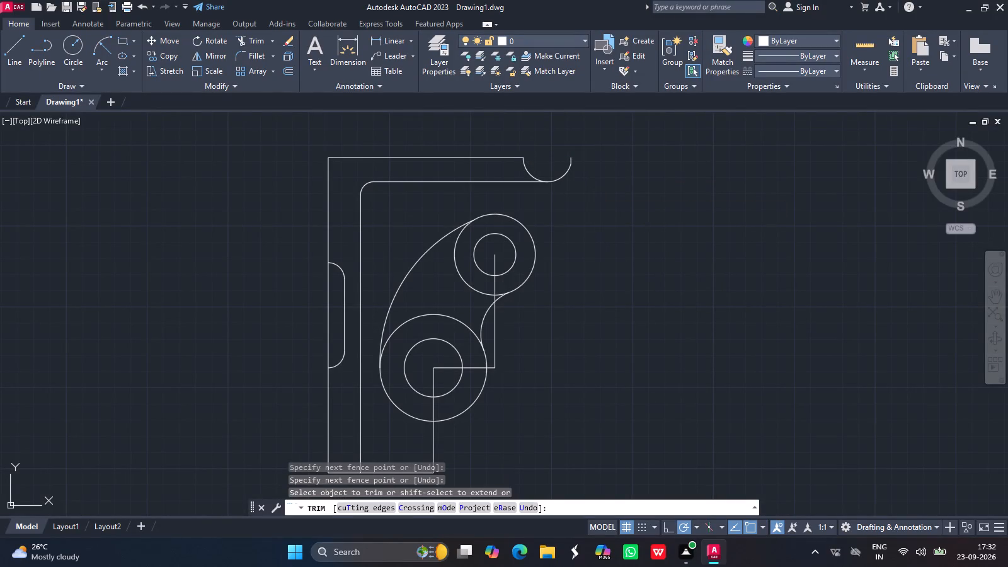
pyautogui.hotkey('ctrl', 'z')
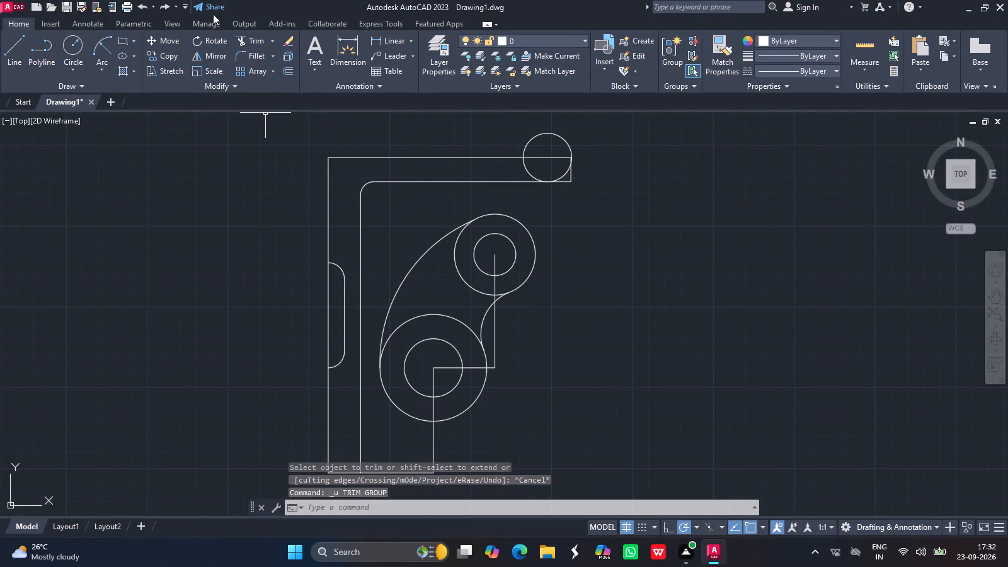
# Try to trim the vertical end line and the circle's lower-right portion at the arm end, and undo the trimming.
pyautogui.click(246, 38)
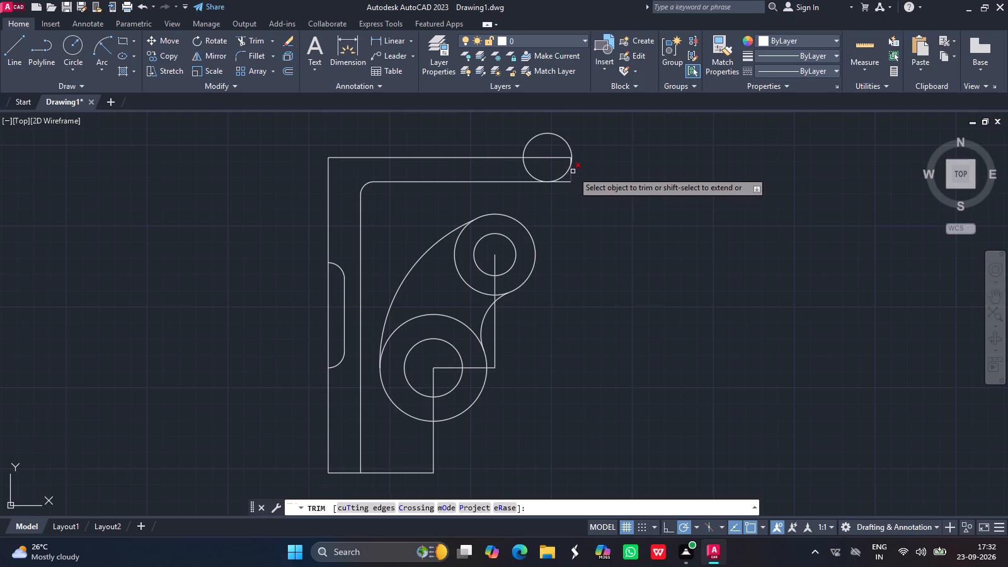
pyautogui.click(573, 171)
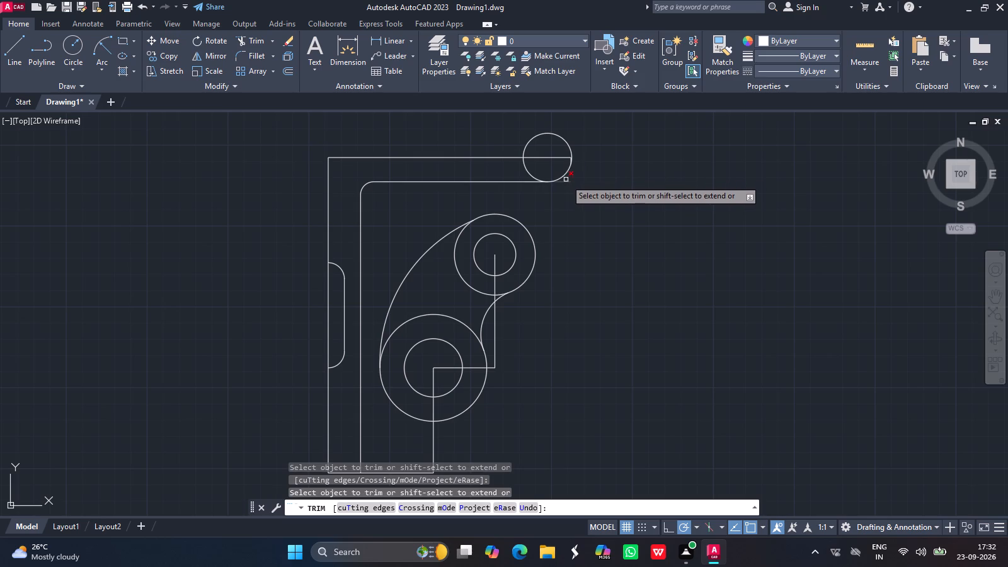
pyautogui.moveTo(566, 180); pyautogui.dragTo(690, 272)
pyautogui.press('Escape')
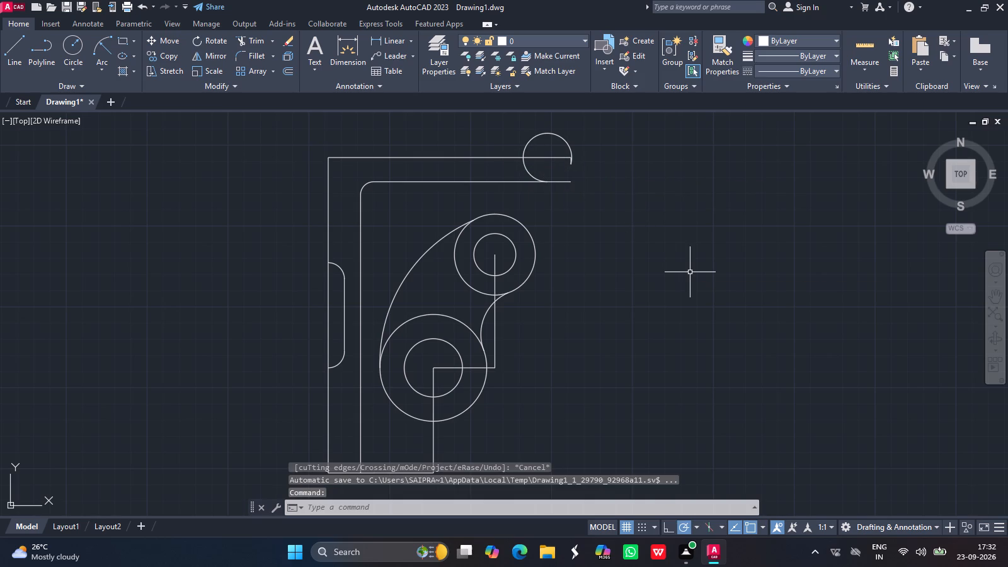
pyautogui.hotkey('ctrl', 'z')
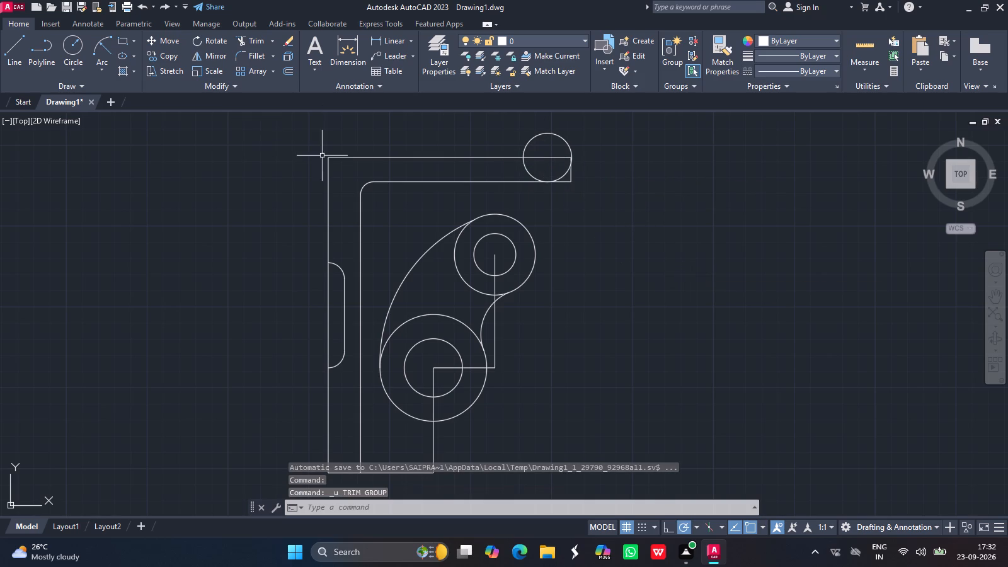
# Move the arm-end circle slightly left so its right quadrant meets the right end of the top line.
pyautogui.click(547, 133)
pyautogui.write('move')
pyautogui.press('Return')
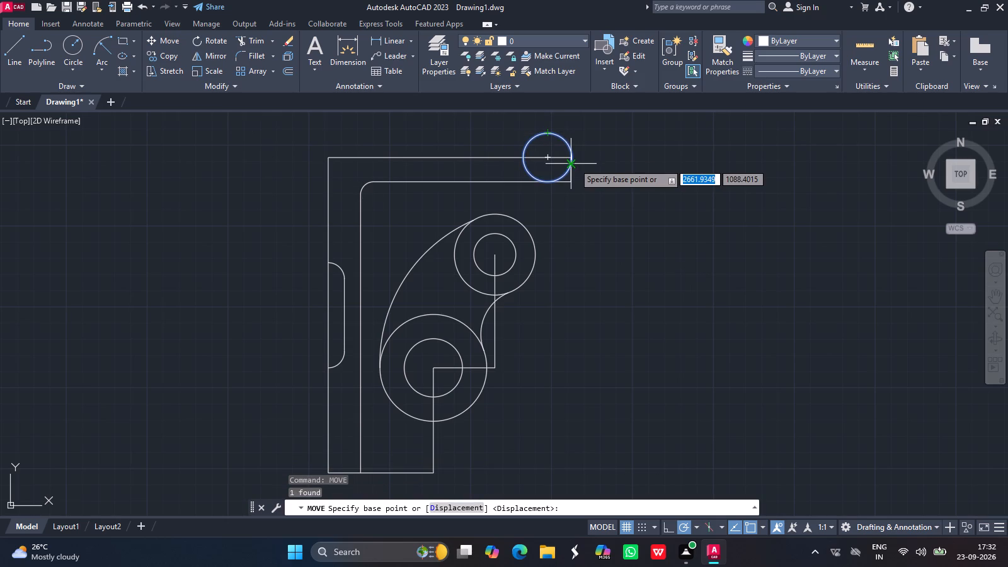
pyautogui.moveTo(576, 158); pyautogui.dragTo(559, 162)
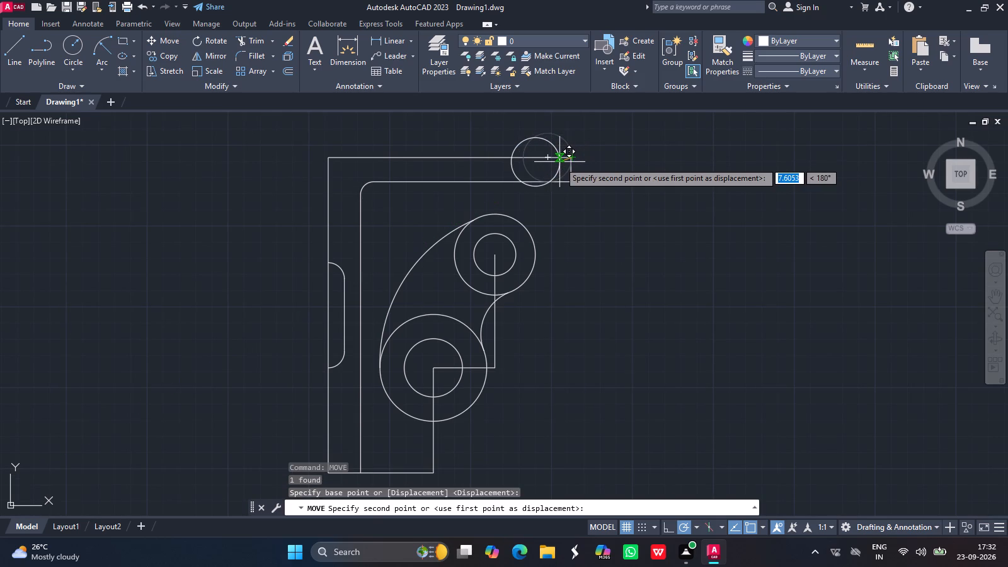
pyautogui.moveTo(559, 162); pyautogui.dragTo(568, 158)
pyautogui.click(568, 158)
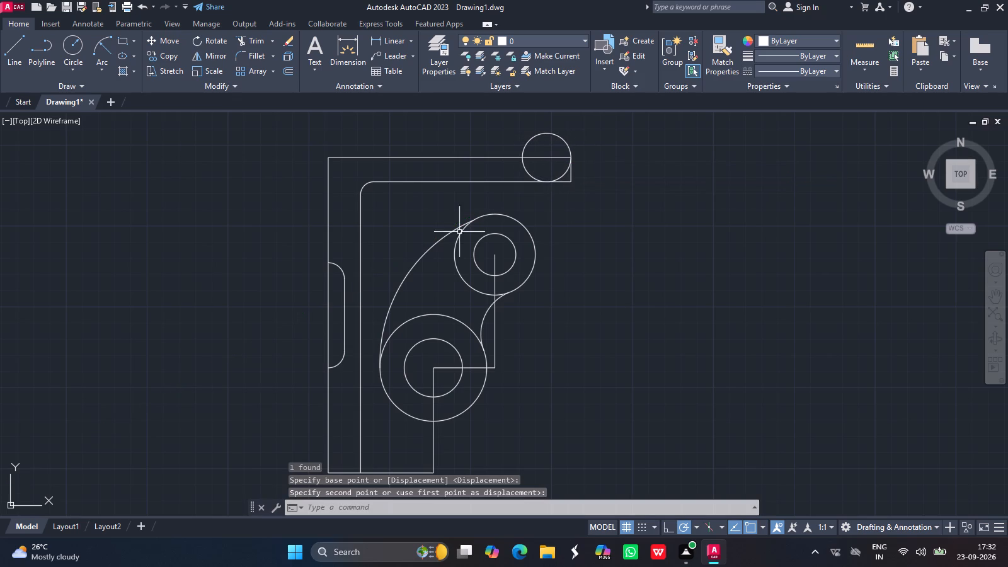
# Trim the circle, the inner line's overhang and the vertical end line, leaving a quarter arc rounding the arm's lower-right corner.
pyautogui.click(251, 38)
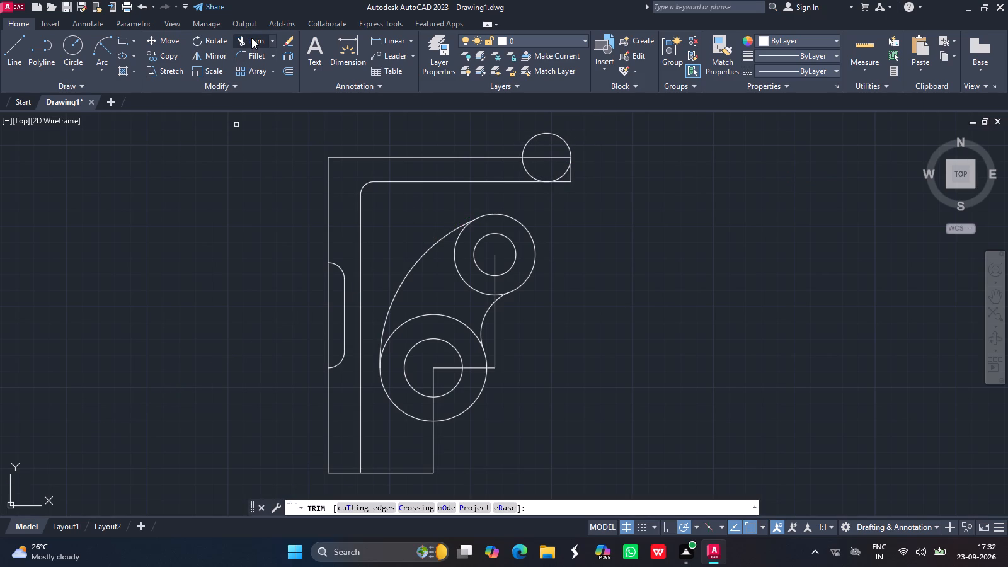
pyautogui.moveTo(544, 133); pyautogui.dragTo(529, 168)
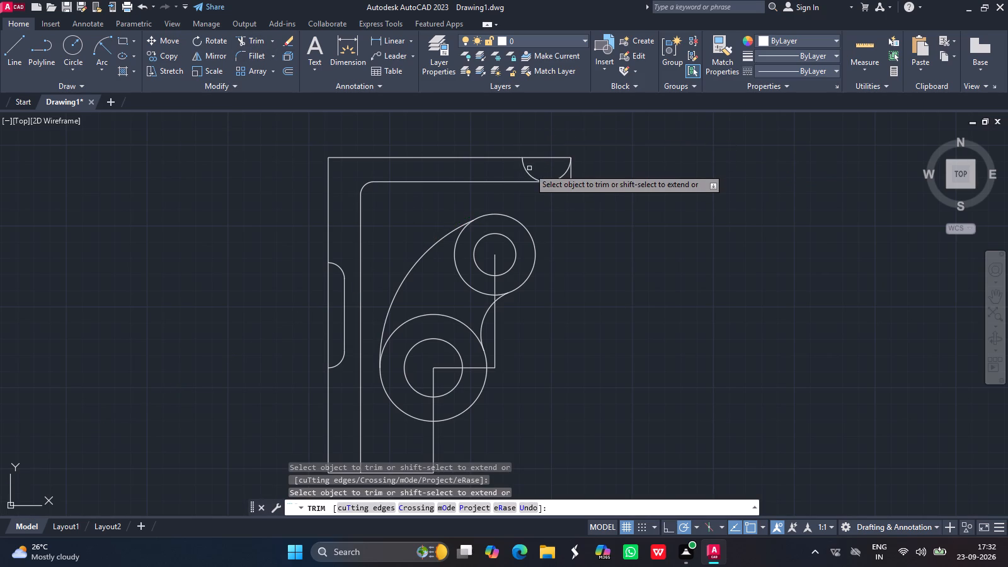
pyautogui.moveTo(529, 168); pyautogui.dragTo(526, 169)
pyautogui.moveTo(526, 169); pyautogui.dragTo(560, 175)
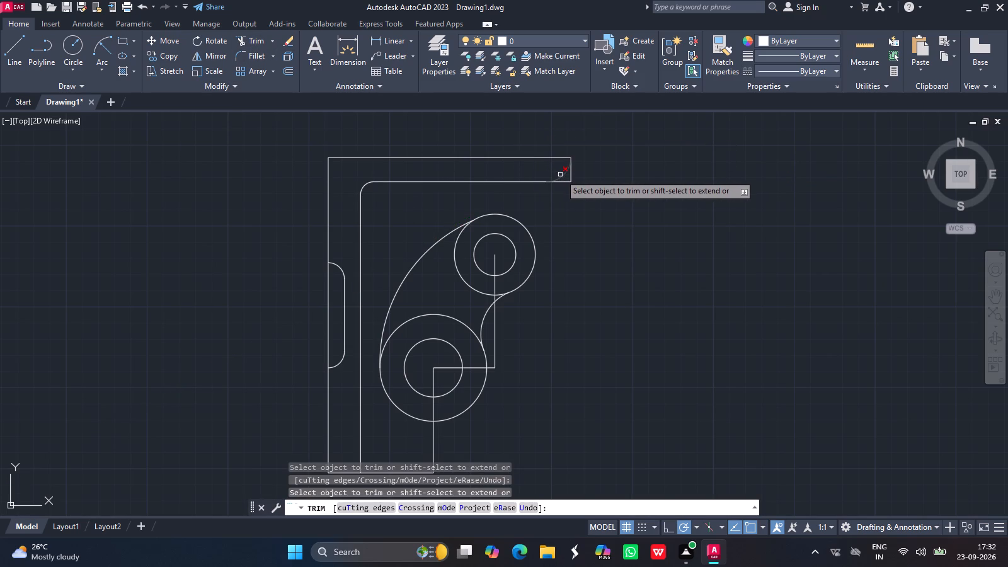
pyautogui.moveTo(560, 175); pyautogui.dragTo(569, 182)
pyautogui.moveTo(569, 182); pyautogui.dragTo(570, 178)
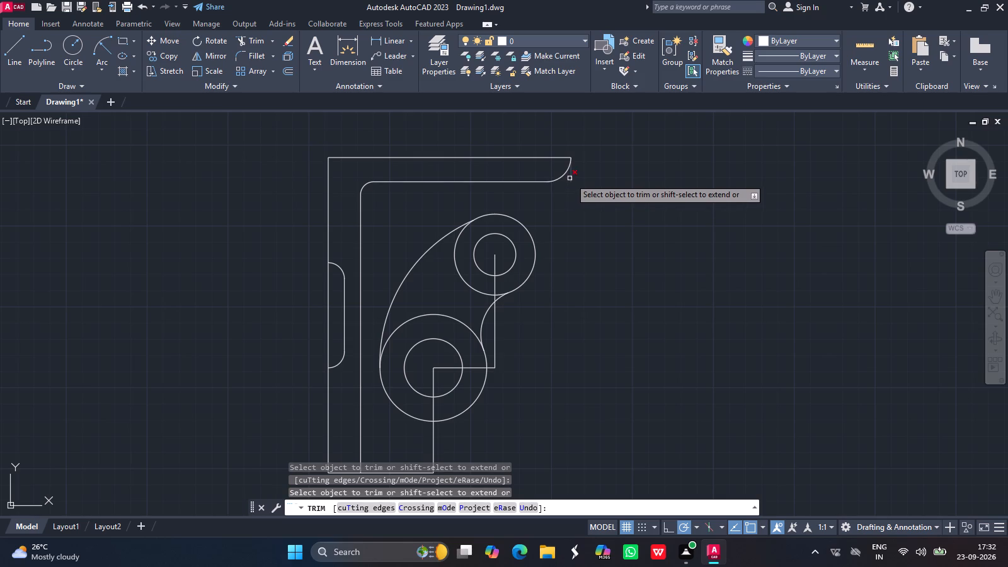
pyautogui.moveTo(570, 178); pyautogui.dragTo(572, 176)
pyautogui.click(572, 176)
pyautogui.press('Return')
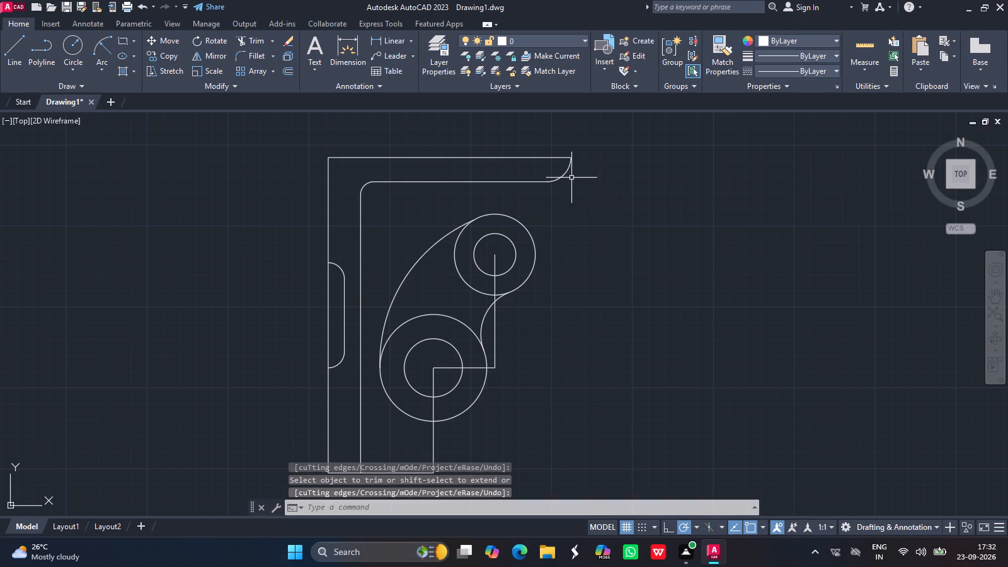
# Draw a circle of radius 15 in the empty space left of the profile.
pyautogui.click(72, 45)
pyautogui.moveTo(176, 206); pyautogui.dragTo(152, 205)
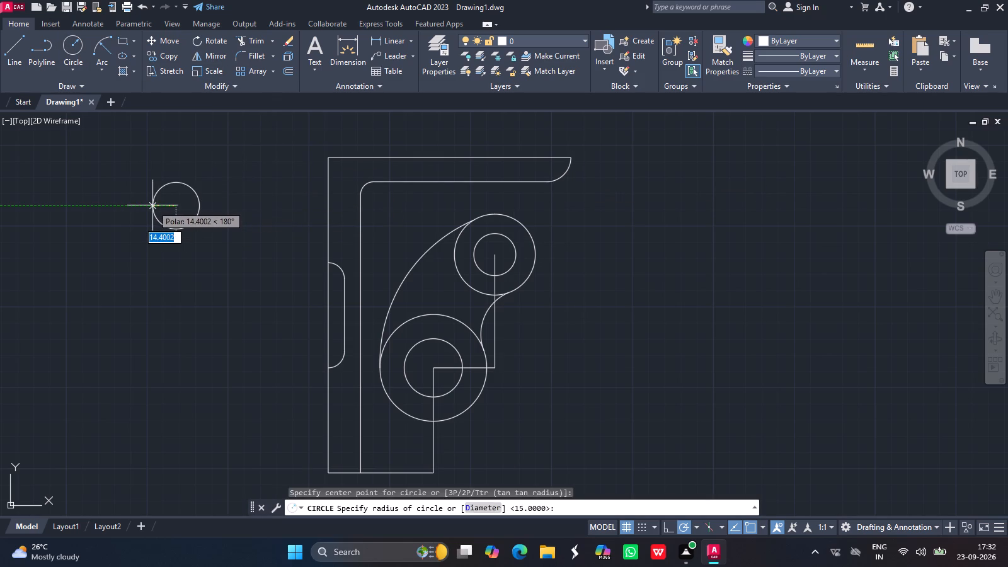
pyautogui.write('15')
pyautogui.press('Return')
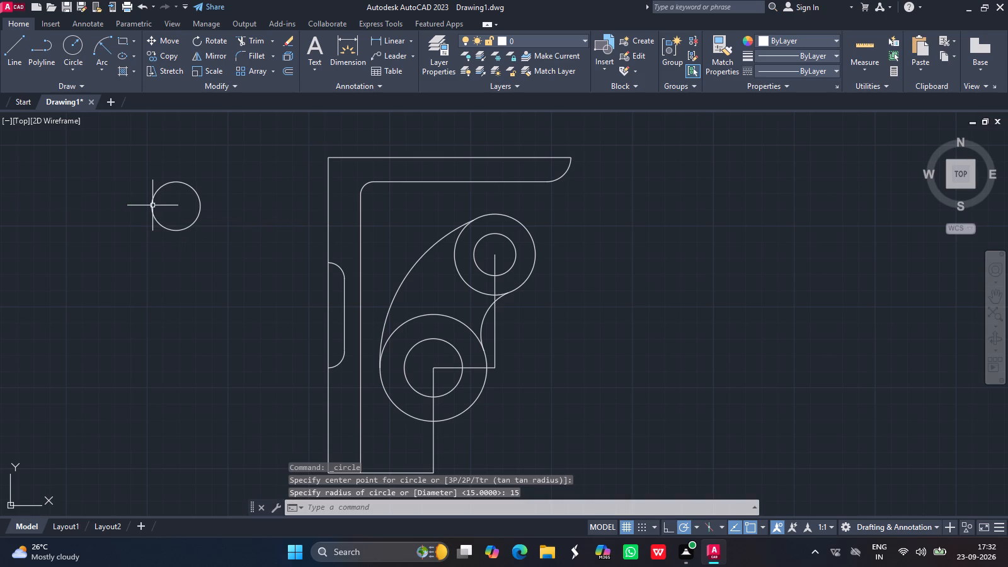
# Move the new circle by its centre to sit between the inner horizontal line and the upper outer circle.
pyautogui.click(174, 183)
pyautogui.write('move')
pyautogui.press('Return')
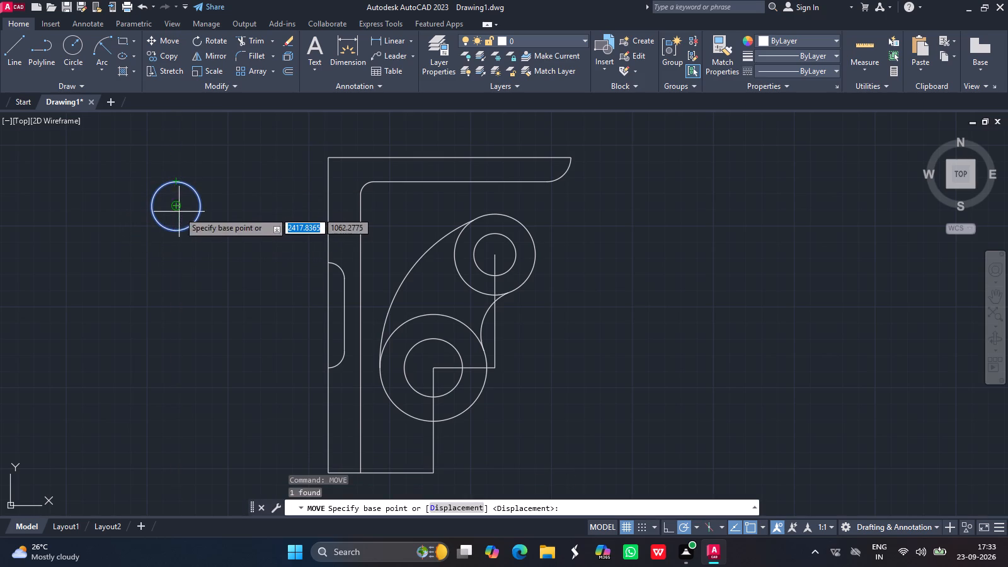
pyautogui.moveTo(175, 204); pyautogui.dragTo(455, 205)
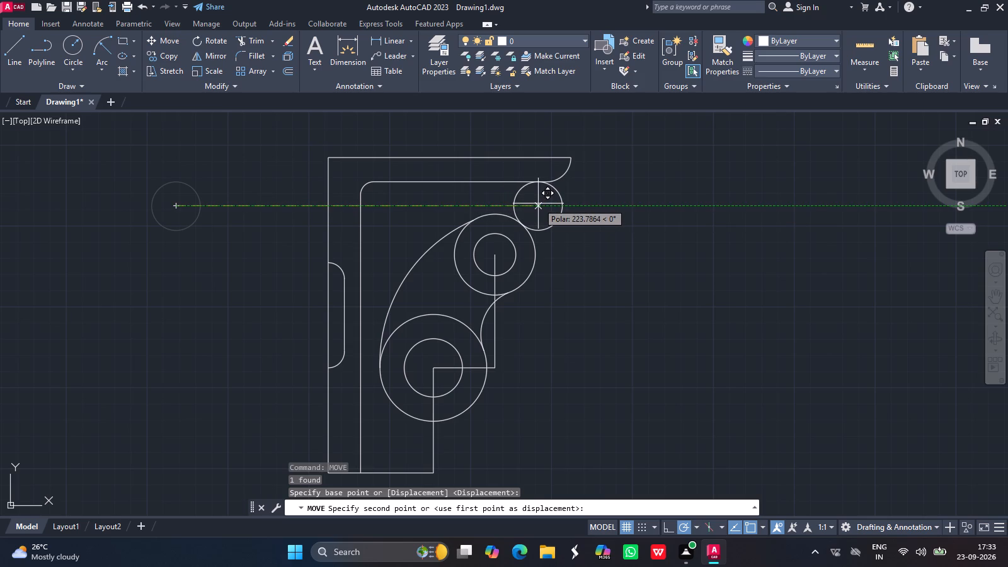
pyautogui.click(538, 203)
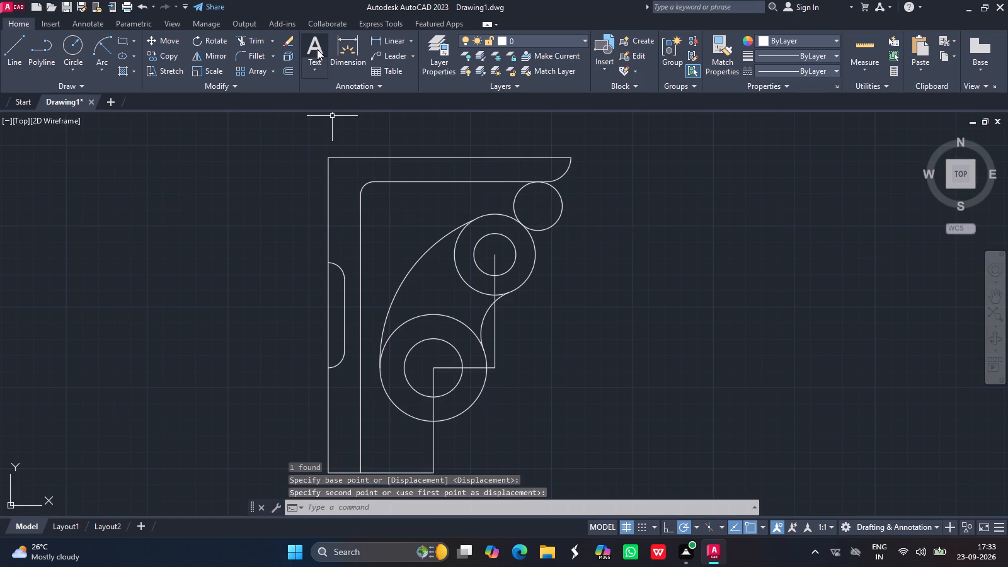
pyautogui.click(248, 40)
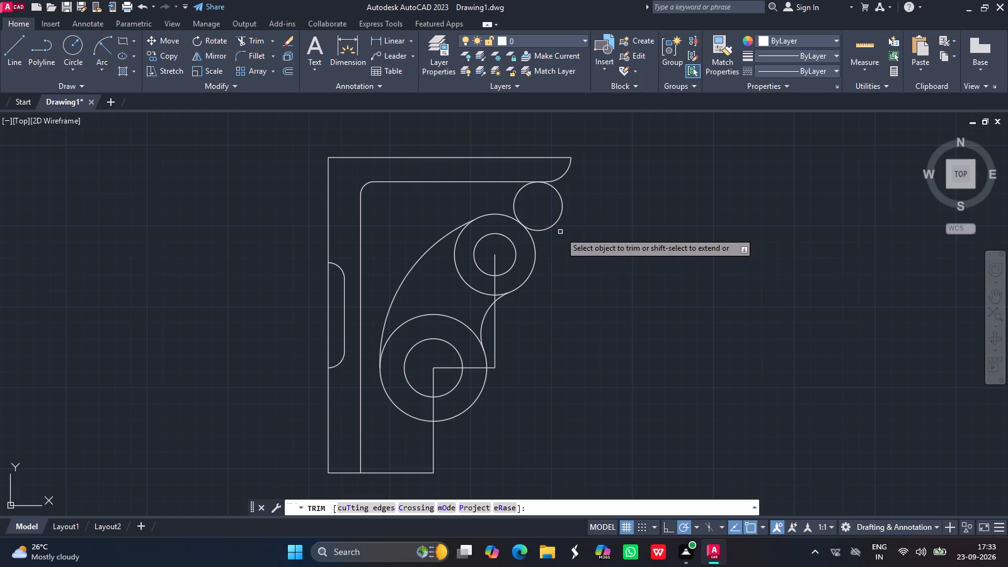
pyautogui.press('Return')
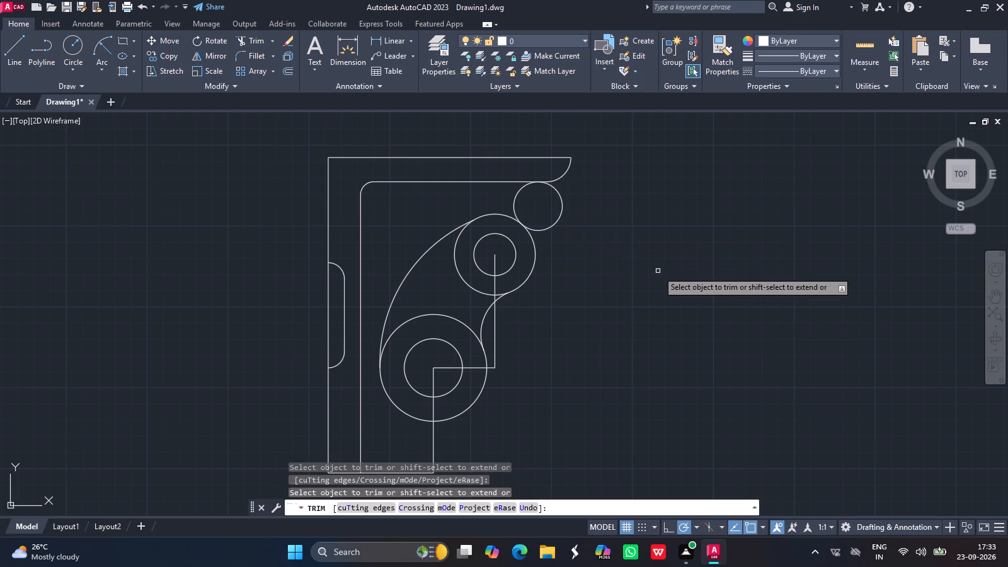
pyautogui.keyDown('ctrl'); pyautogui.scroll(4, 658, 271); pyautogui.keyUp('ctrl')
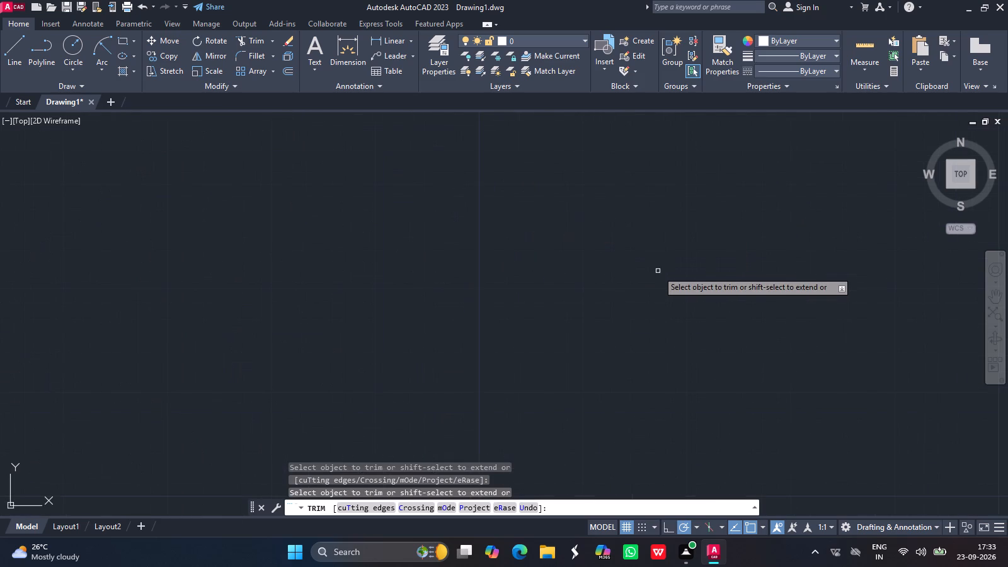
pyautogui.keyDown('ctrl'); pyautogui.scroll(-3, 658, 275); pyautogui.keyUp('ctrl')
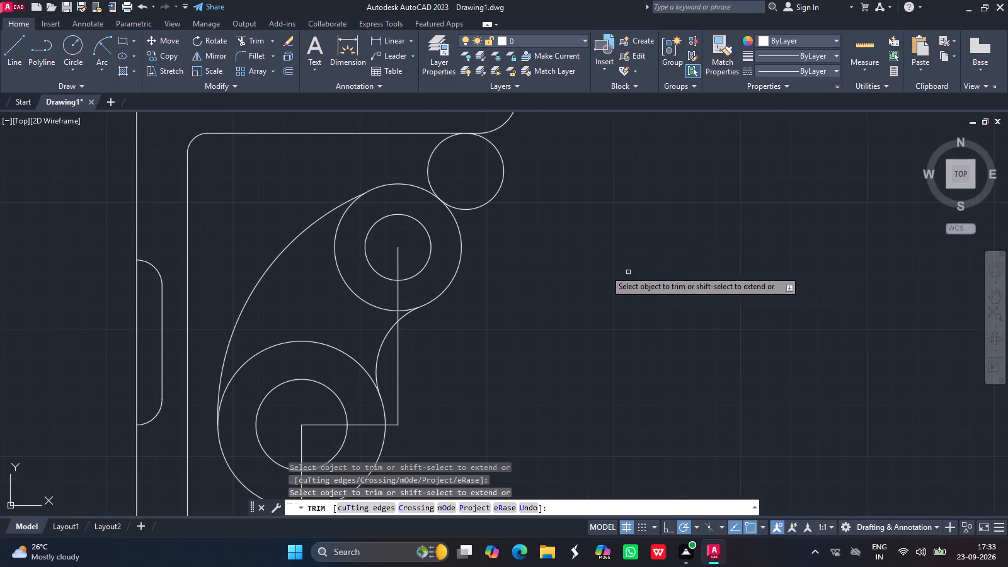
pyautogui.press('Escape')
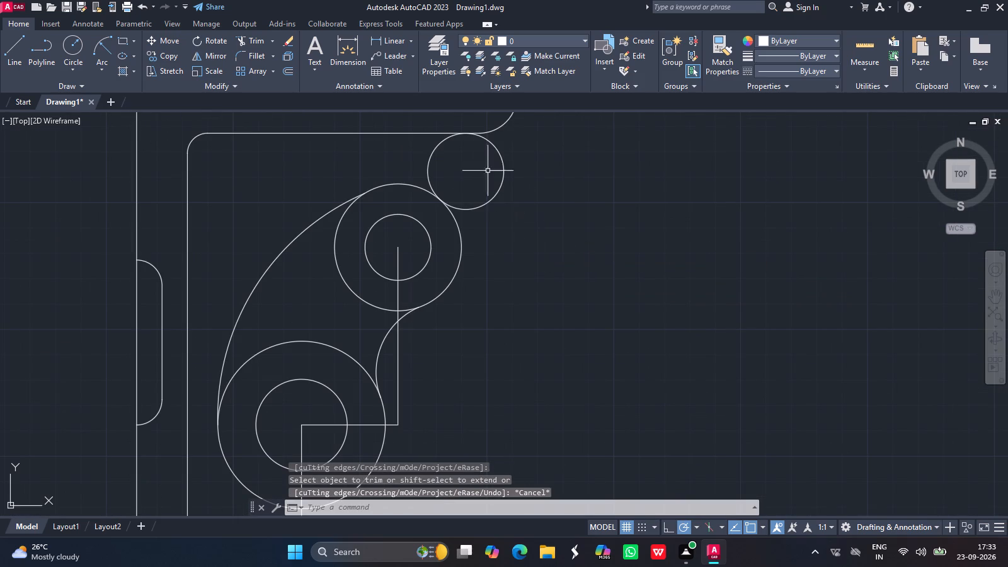
# Move the radius 15 circle by its centre slightly left, along the underside of the inner horizontal line.
pyautogui.click(431, 154)
pyautogui.write('move')
pyautogui.press('Return')
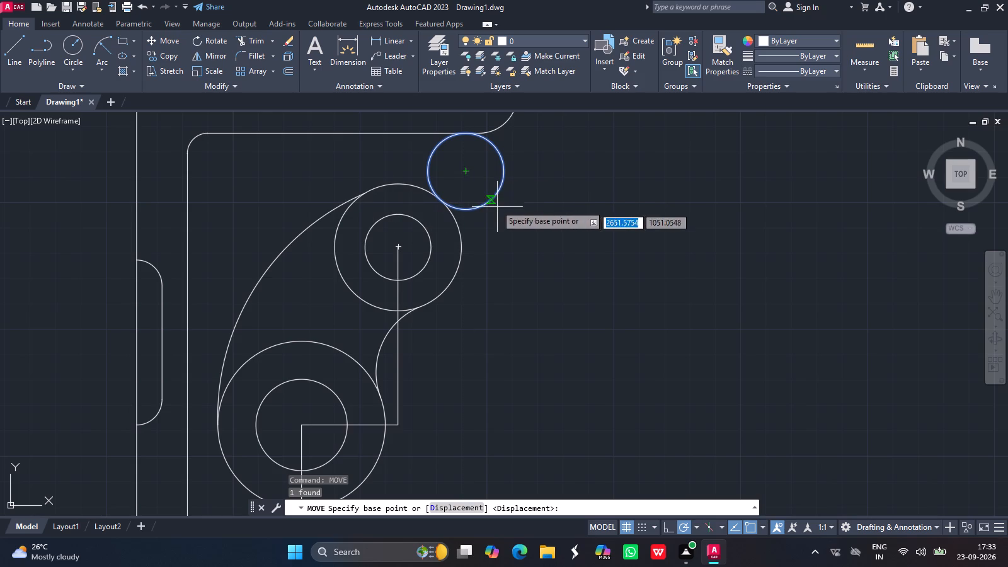
pyautogui.click(467, 169)
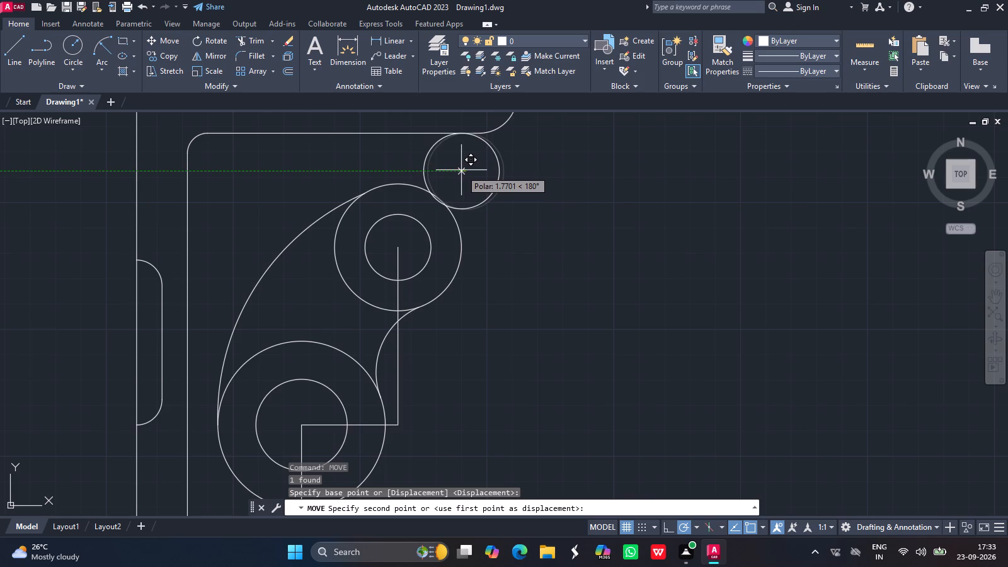
pyautogui.click(462, 171)
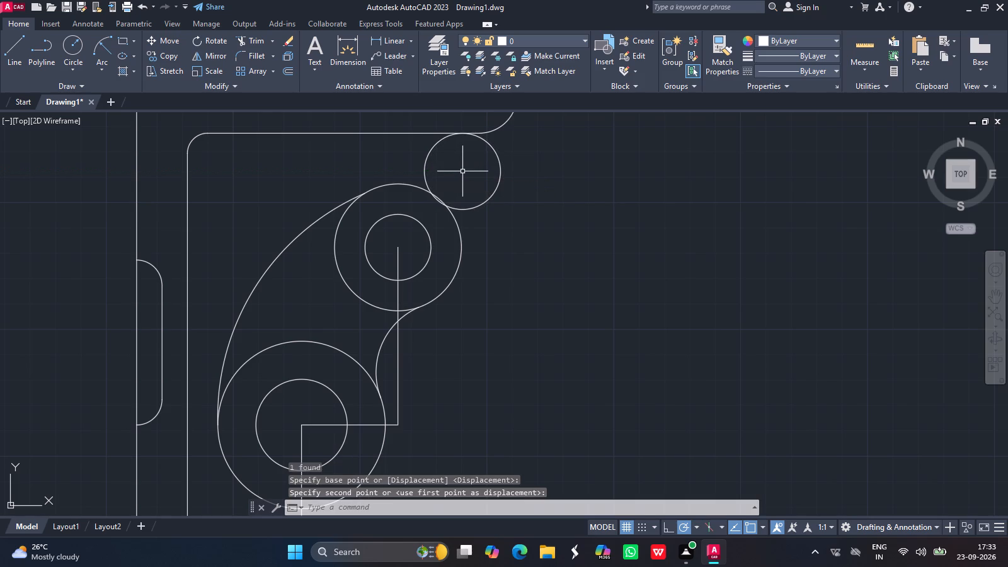
# Fine-adjust the radius 15 circle's position against the upper outer circle, using a base point on its left edge.
pyautogui.click(498, 163)
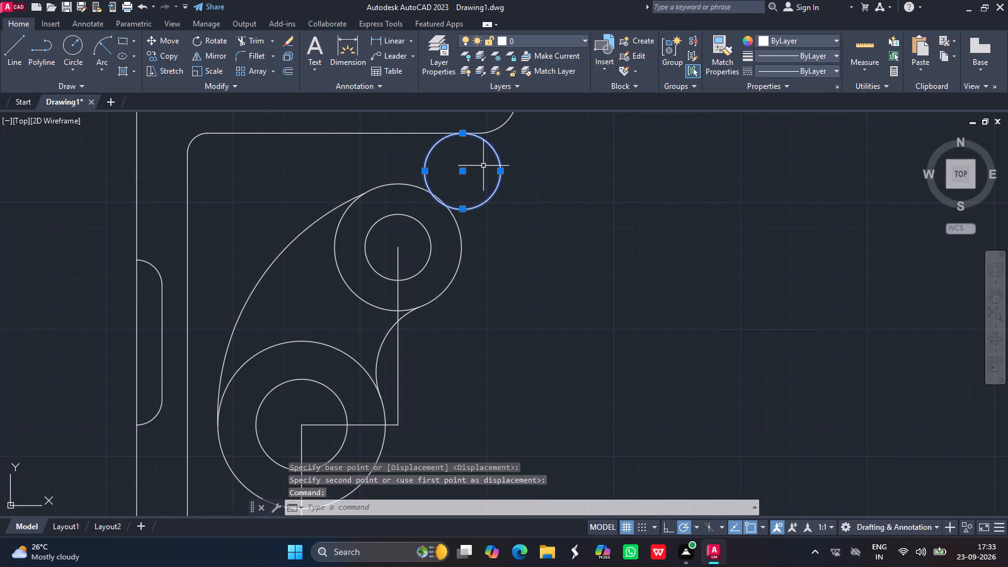
pyautogui.write('move')
pyautogui.press('Return')
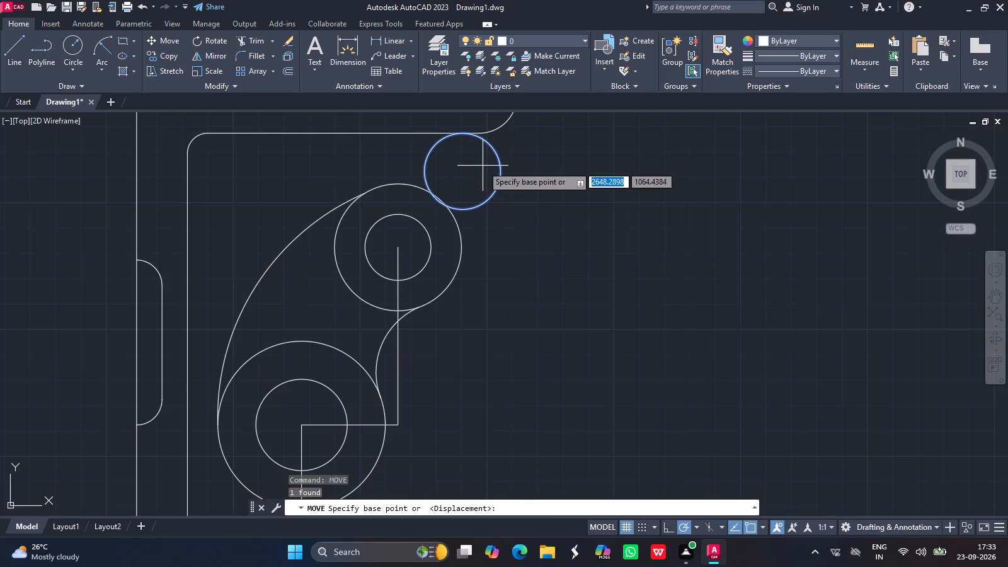
pyautogui.click(428, 157)
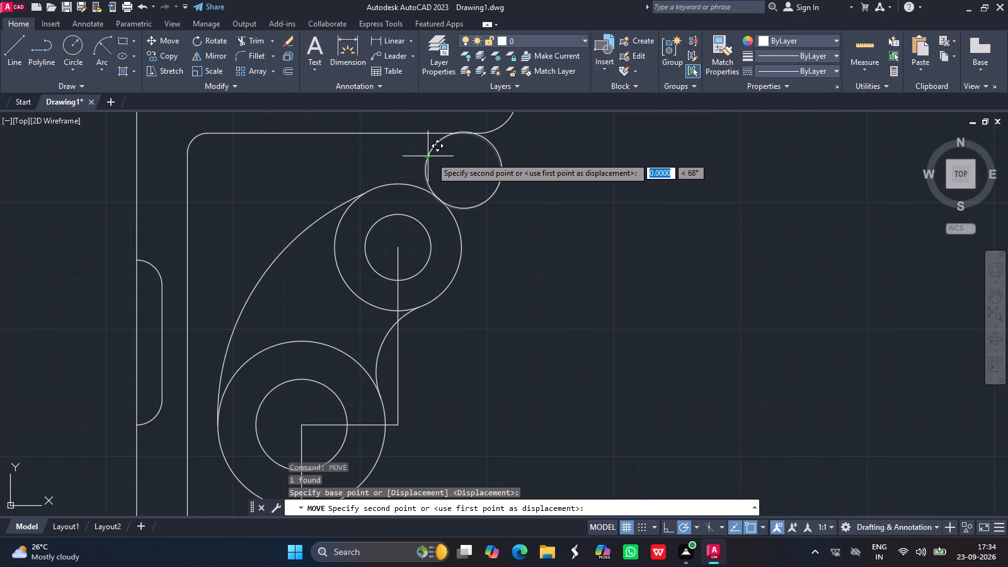
pyautogui.click(431, 157)
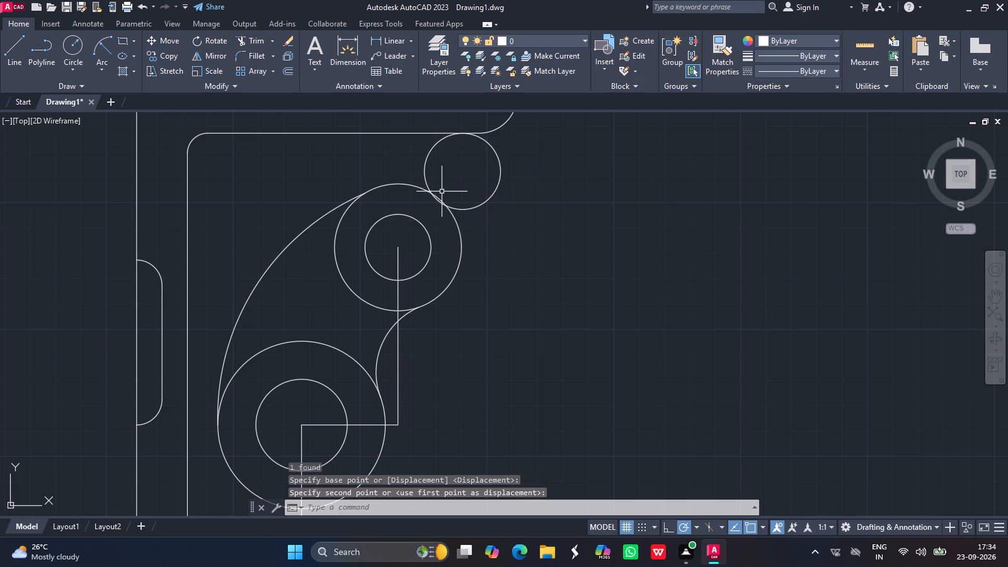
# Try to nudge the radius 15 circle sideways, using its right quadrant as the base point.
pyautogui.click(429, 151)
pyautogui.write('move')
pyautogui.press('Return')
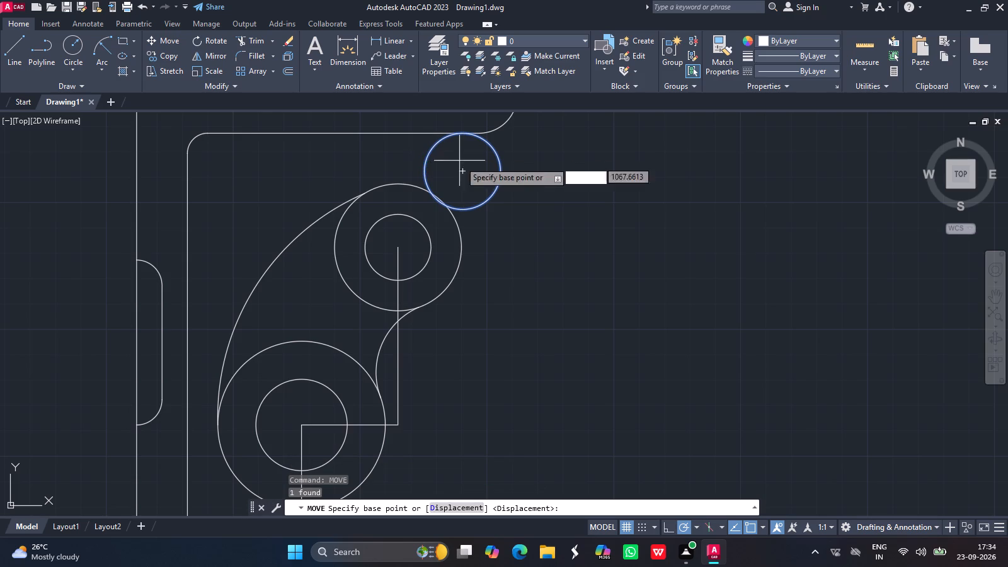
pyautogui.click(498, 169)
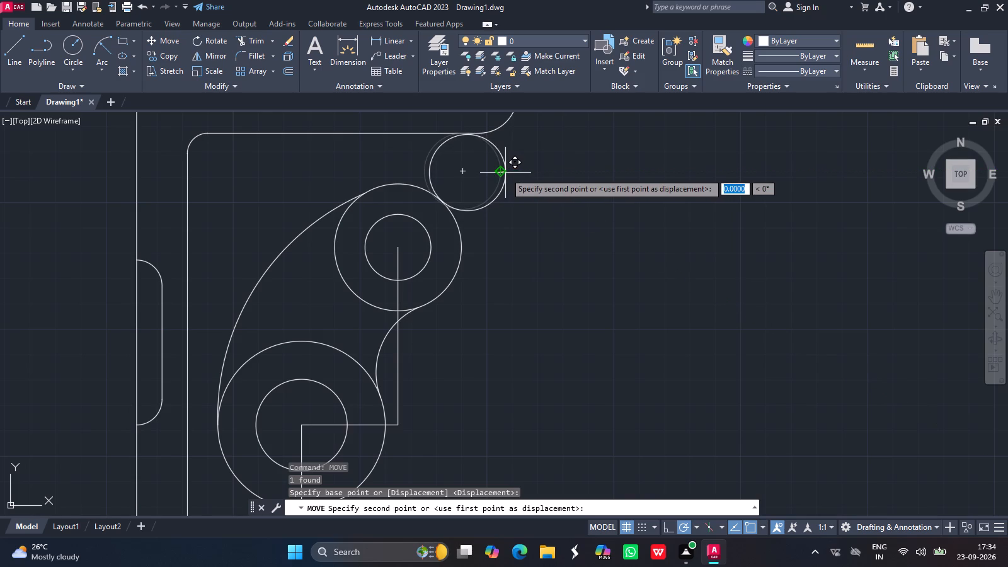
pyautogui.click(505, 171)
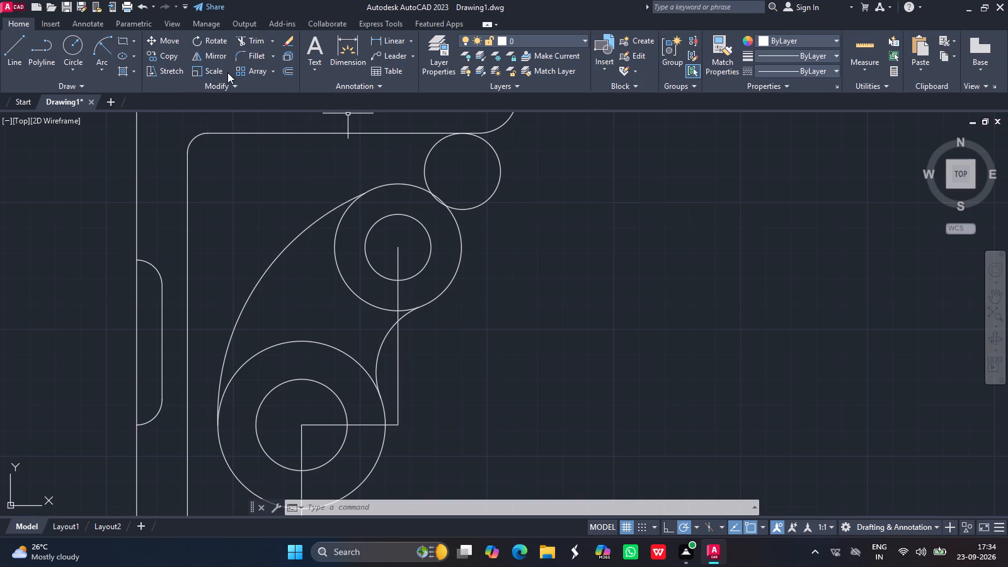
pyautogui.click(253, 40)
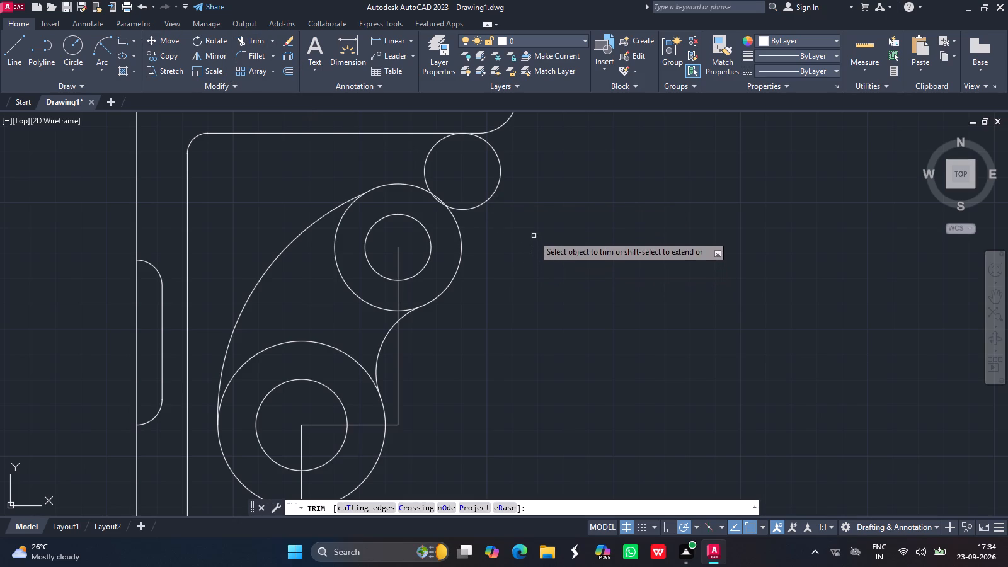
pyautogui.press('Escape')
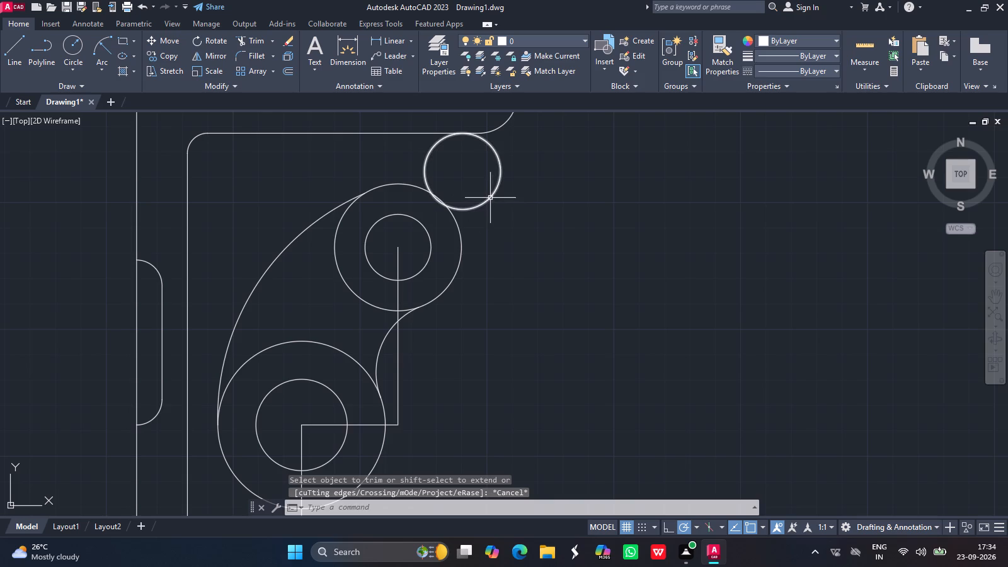
# Move the radius 15 circle by its centre very slightly to the right, between the inner horizontal line and upper outer circle.
pyautogui.click(490, 198)
pyautogui.write('move')
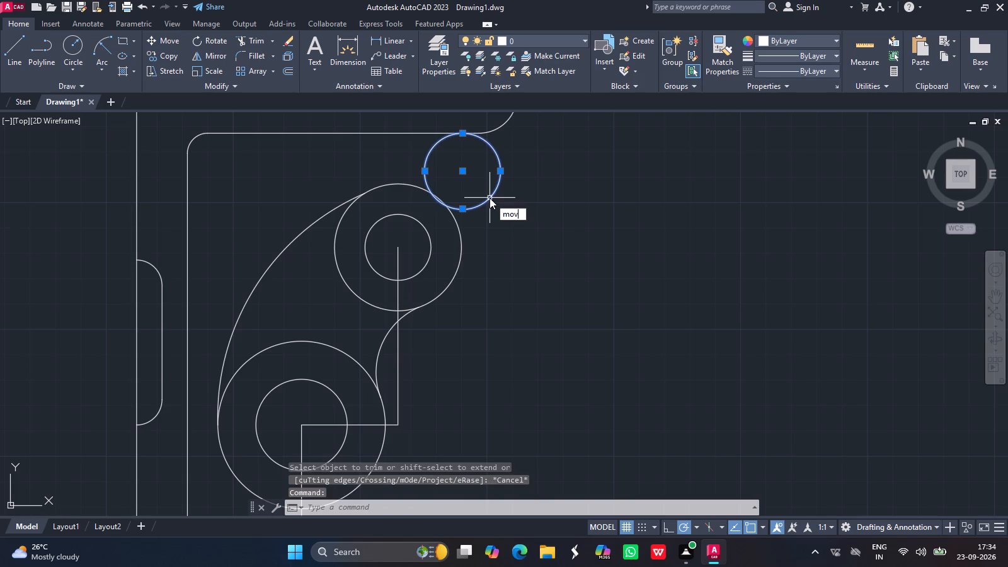
pyautogui.press('Return')
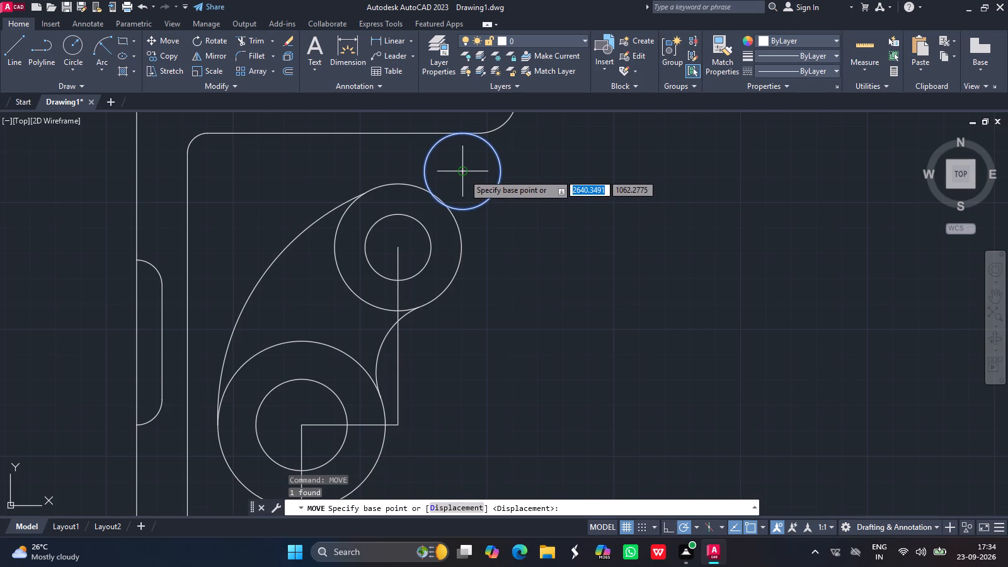
pyautogui.click(464, 173)
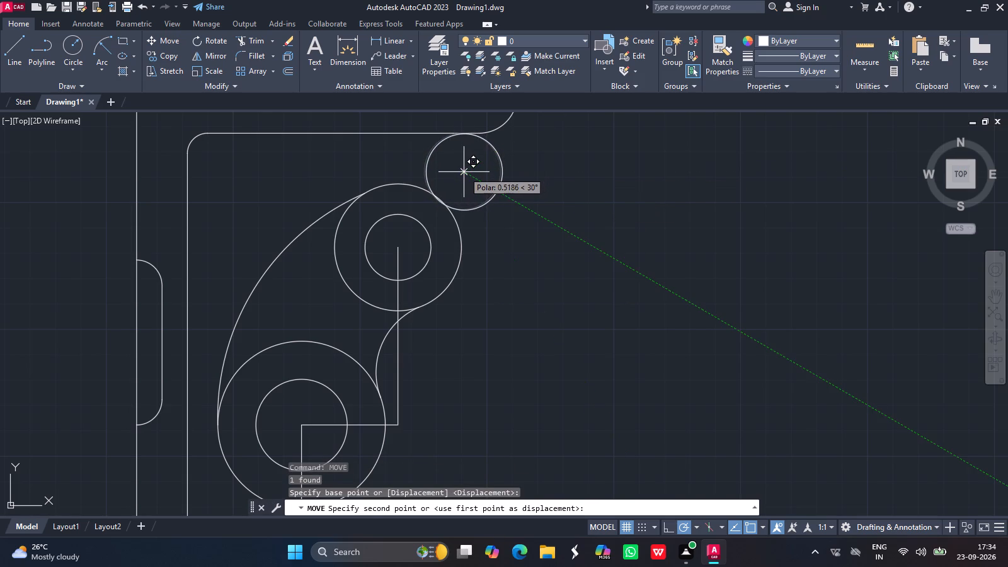
pyautogui.click(464, 171)
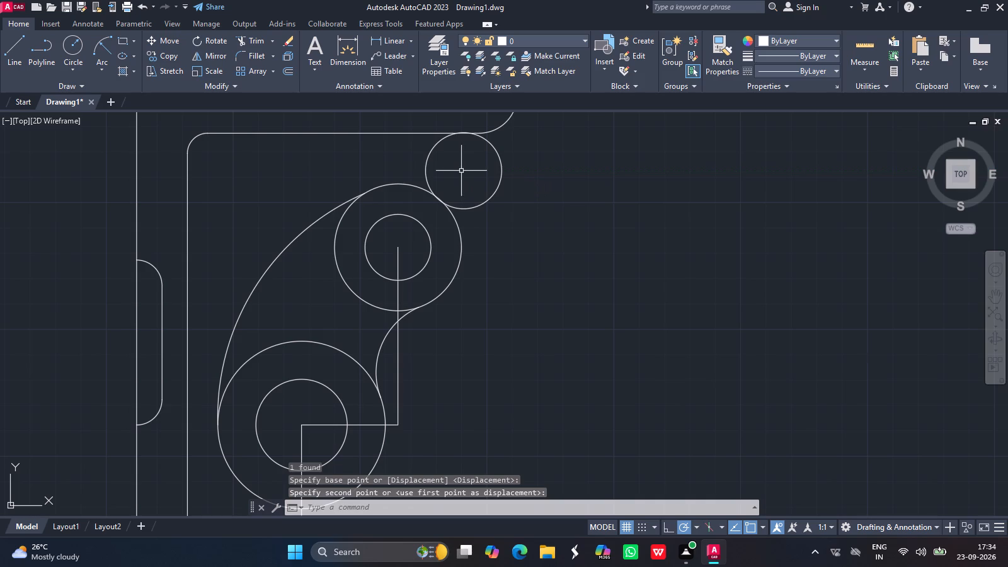
# Trim away the right part of the radius 15 circle, leaving the arc joining the inner horizontal line and upper outer circle.
pyautogui.click(251, 37)
pyautogui.click(489, 197)
pyautogui.press('Return')
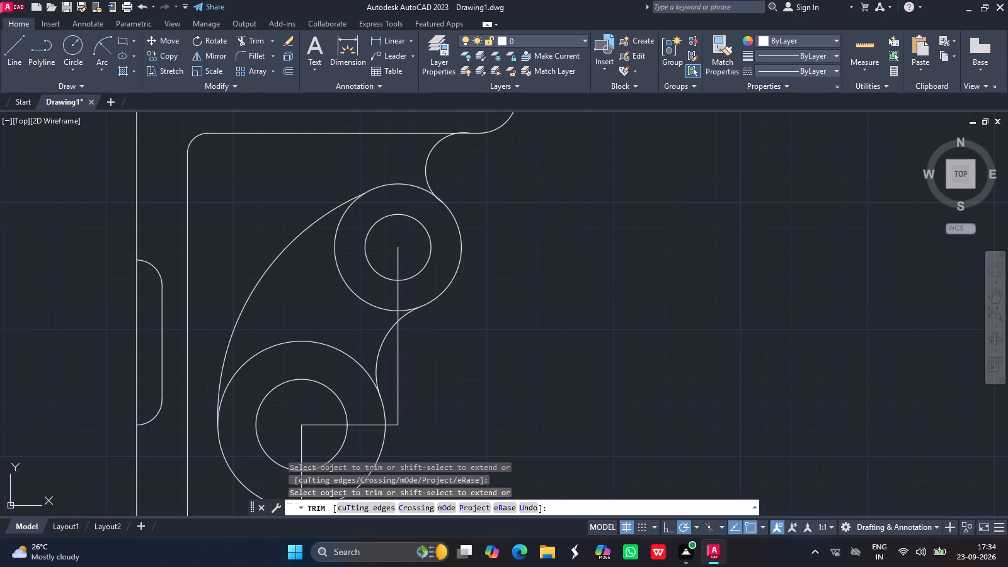
# Offset the large arc joining the two outer circles by 24 towards the profile's upper-left corner.
pyautogui.keyDown('ctrl'); pyautogui.scroll(-1, 489, 197); pyautogui.keyUp('ctrl')
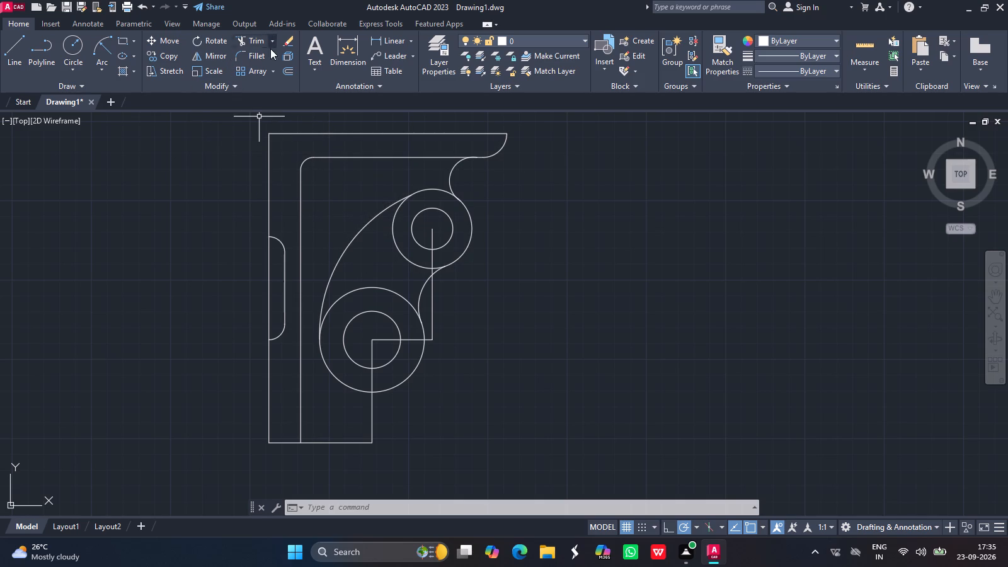
pyautogui.click(287, 72)
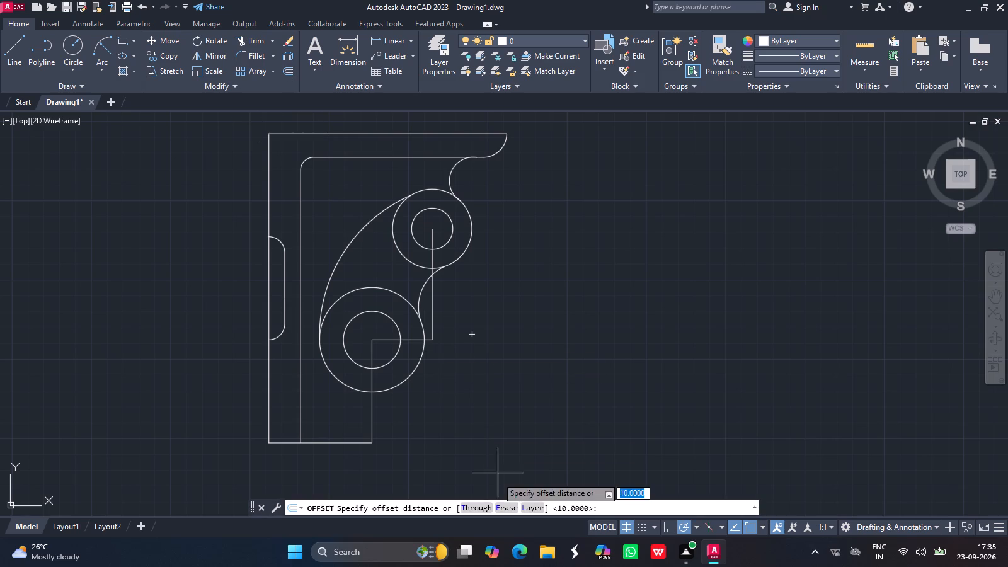
pyautogui.click(600, 508)
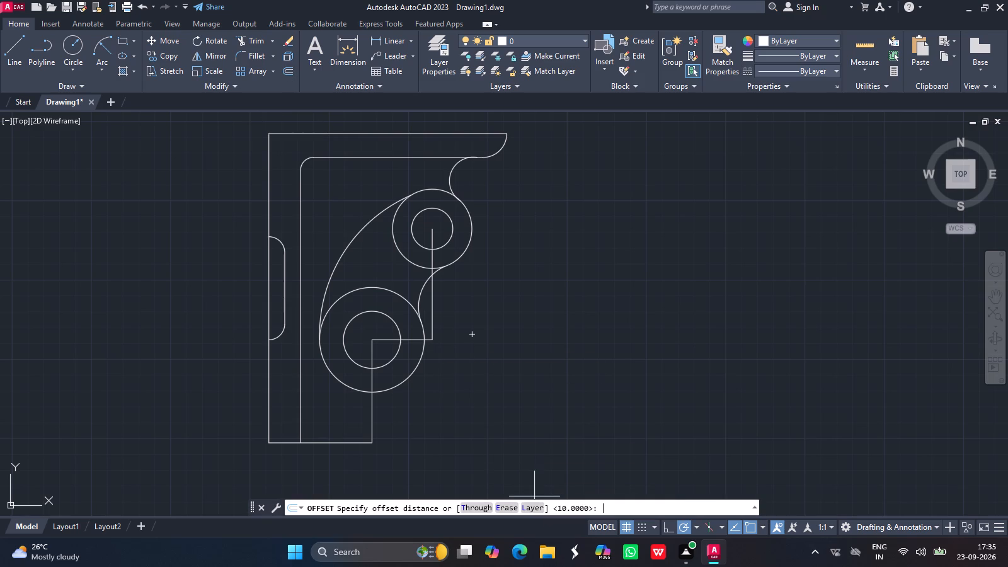
pyautogui.write('24')
pyautogui.press('Return')
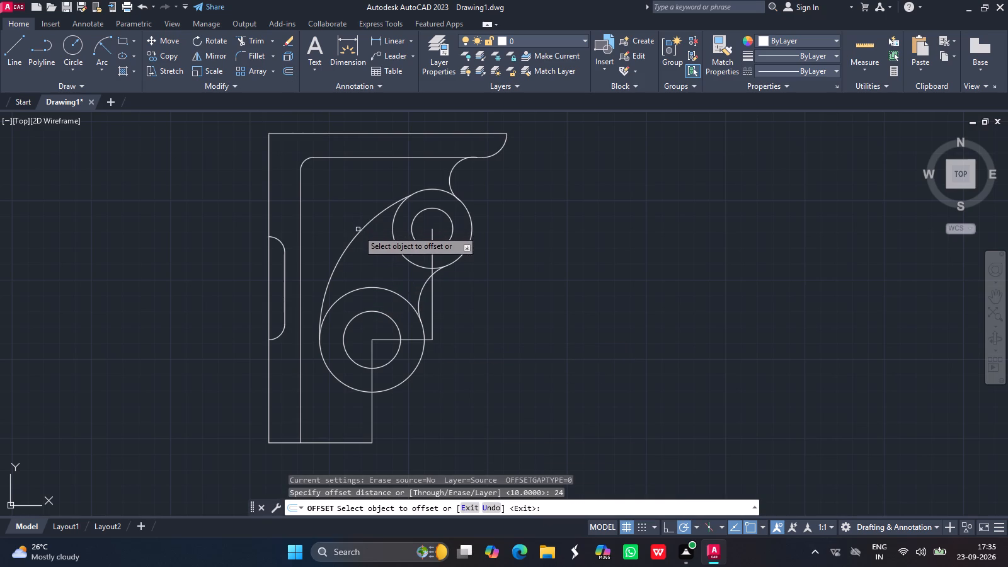
pyautogui.moveTo(358, 231); pyautogui.dragTo(351, 207)
pyautogui.click(351, 207)
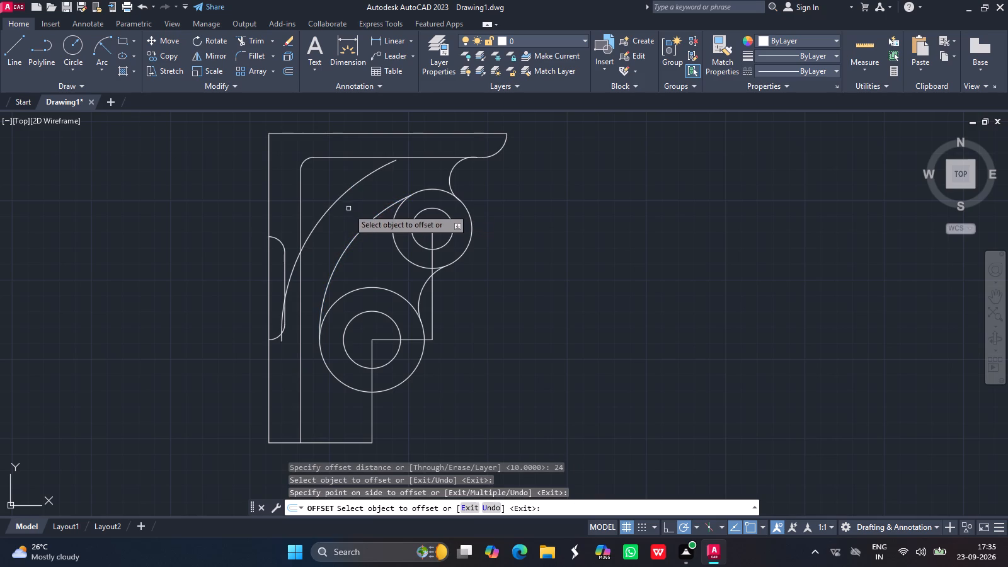
pyautogui.press('Return')
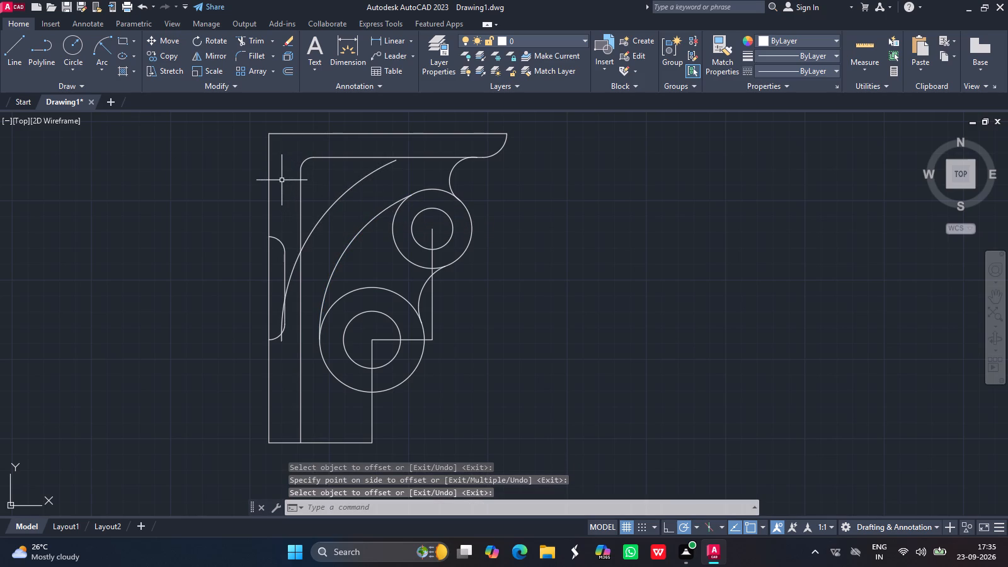
# Fillet the offset arc to the inner horizontal line with radius 8, on the corner side.
pyautogui.click(253, 54)
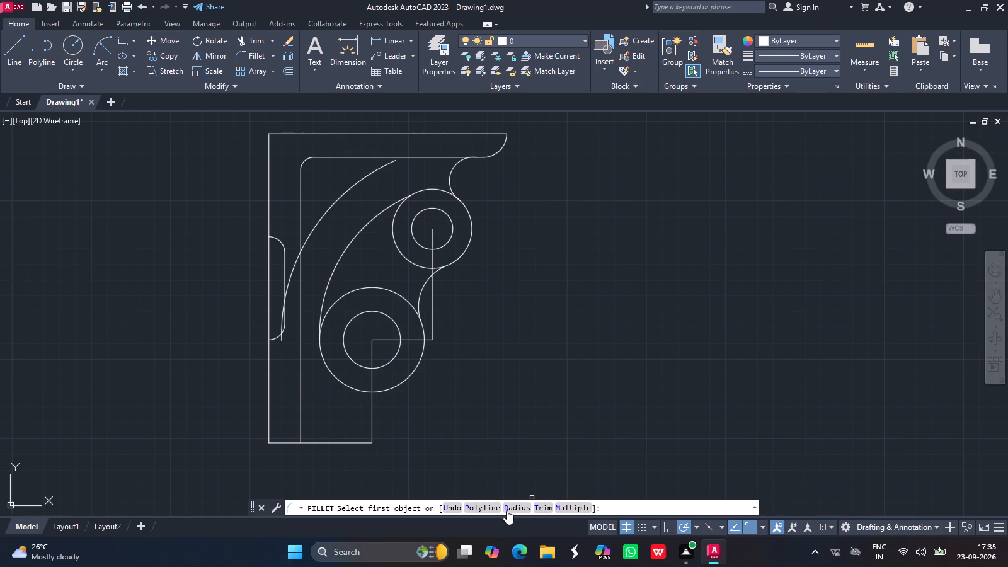
pyautogui.click(507, 510)
pyautogui.press('8')
pyautogui.press('Return')
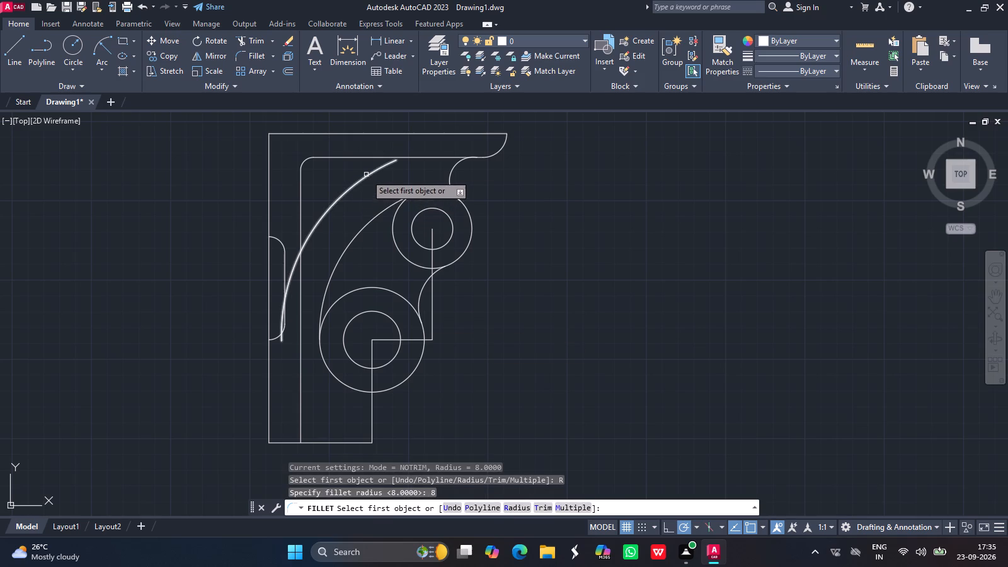
pyautogui.moveTo(366, 175); pyautogui.dragTo(338, 157)
pyautogui.click(338, 157)
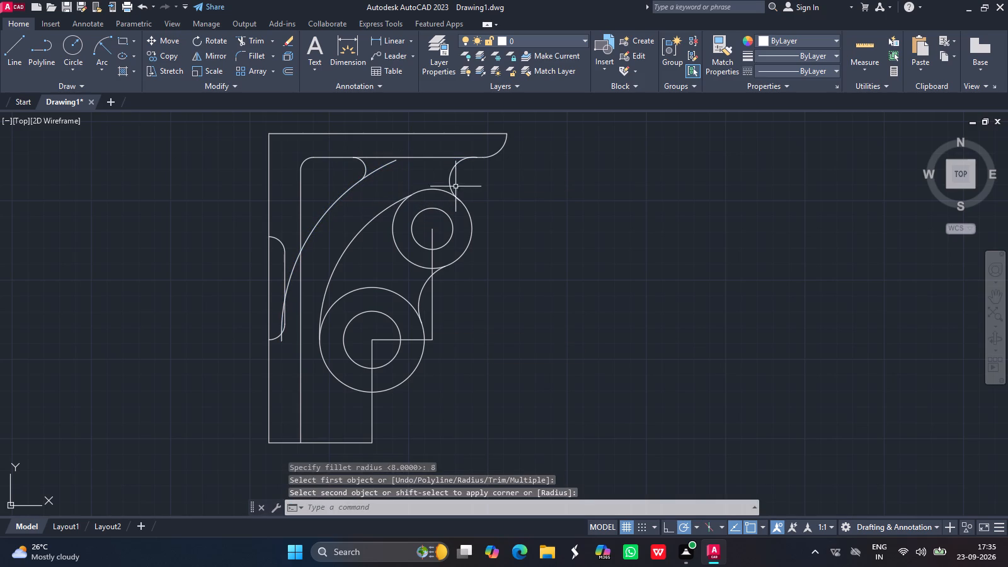
# Fillet the offset arc to the inner vertical line with the same radius of 8, on the corner side.
pyautogui.press('Return')
pyautogui.click(660, 171)
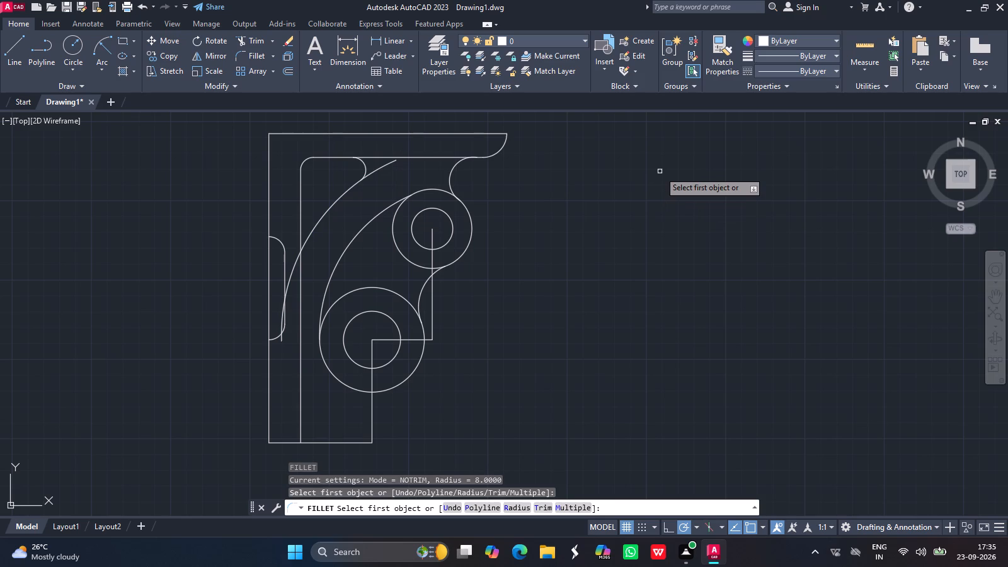
pyautogui.moveTo(306, 238); pyautogui.dragTo(299, 228)
pyautogui.click(299, 228)
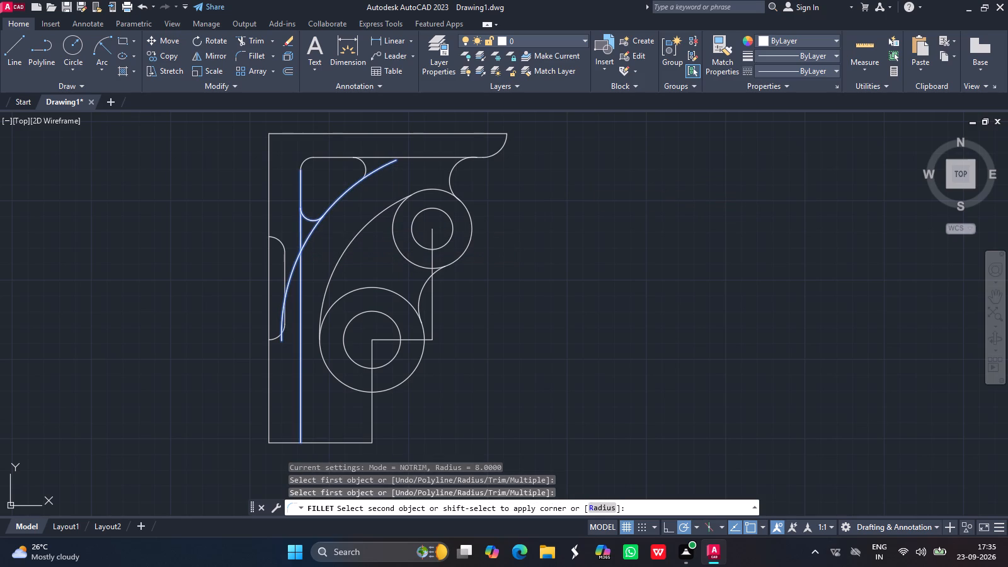
pyautogui.press('Return')
pyautogui.press('Escape')
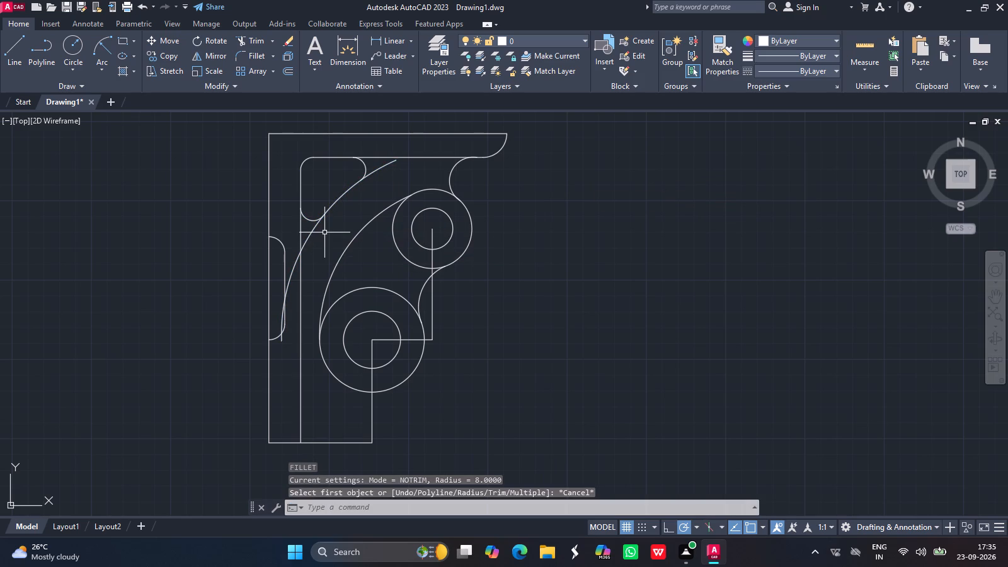
# Trim the offset arc's excess beyond both radius 8 fillets, leaving a closed rounded triangular pocket in the corner.
pyautogui.click(247, 37)
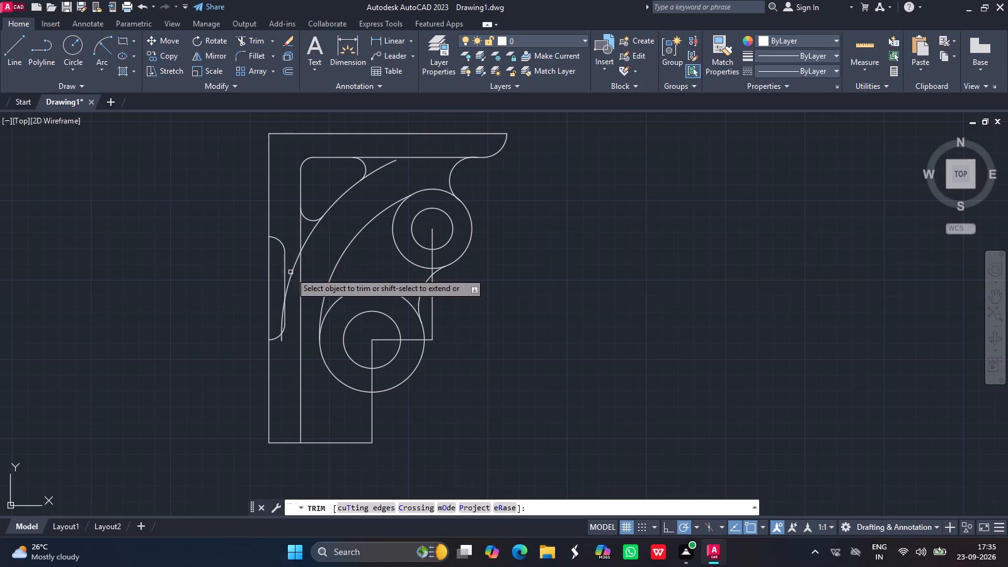
pyautogui.moveTo(291, 272); pyautogui.dragTo(282, 313)
pyautogui.moveTo(282, 313); pyautogui.dragTo(283, 333)
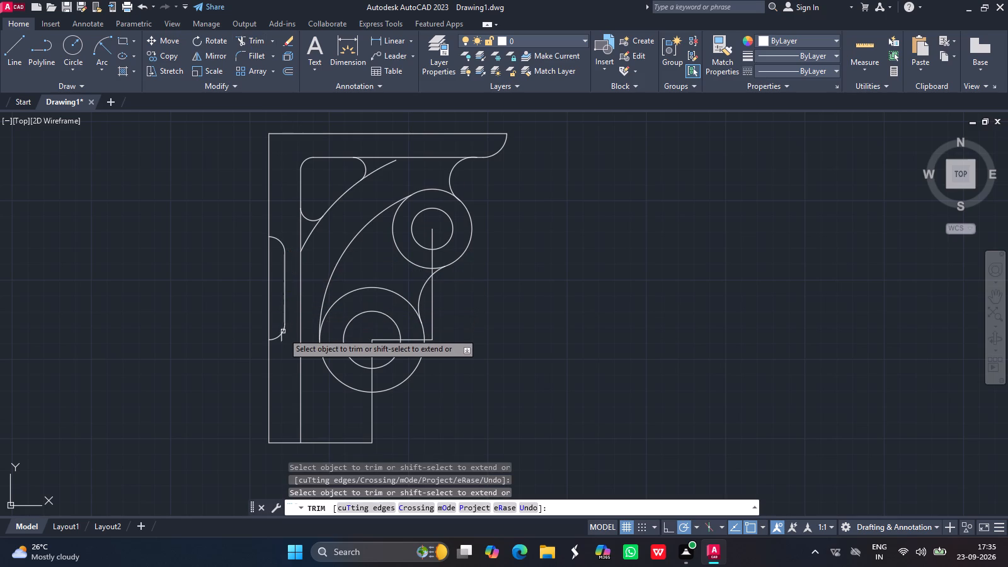
pyautogui.moveTo(283, 333); pyautogui.dragTo(283, 338)
pyautogui.moveTo(283, 338); pyautogui.dragTo(309, 234)
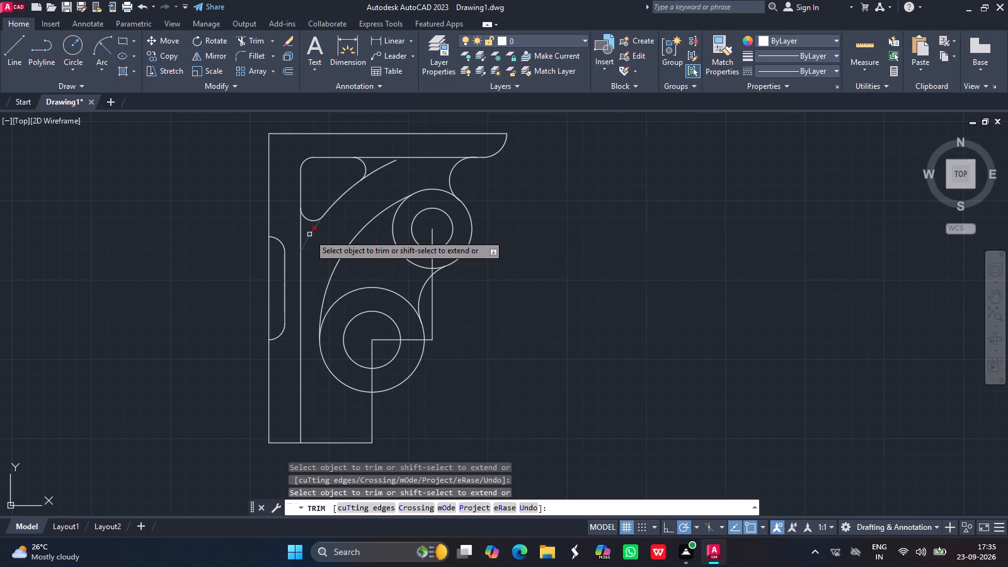
pyautogui.moveTo(309, 234); pyautogui.dragTo(309, 235)
pyautogui.moveTo(309, 235); pyautogui.dragTo(395, 163)
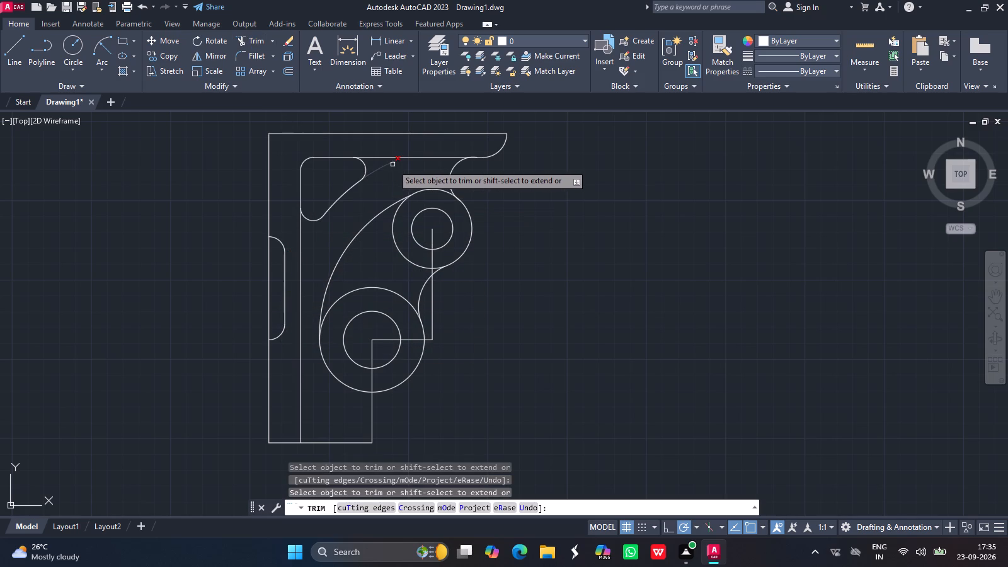
pyautogui.click(391, 164)
pyautogui.press('Return')
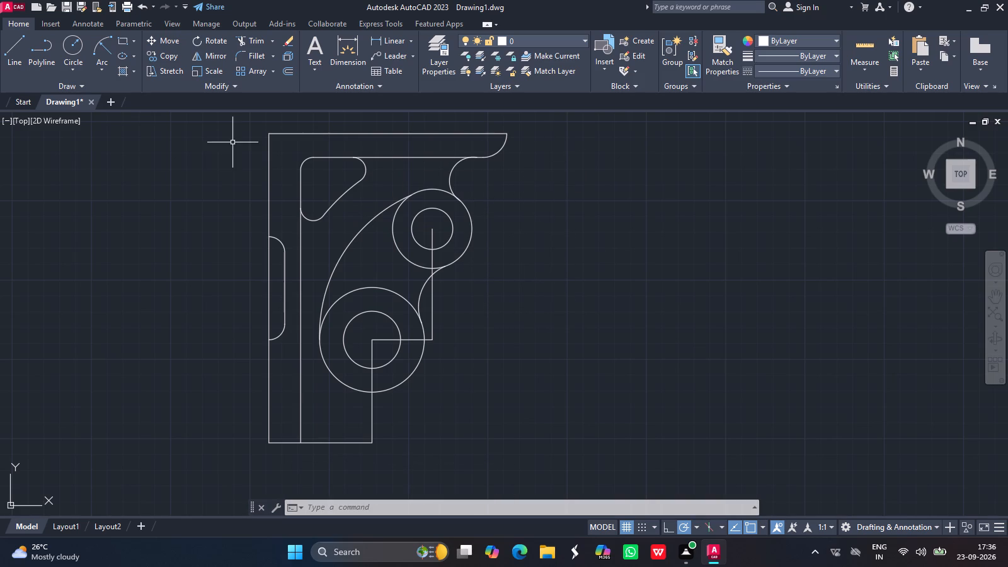
# Draw a vertical centre line from the top quadrant of the upper outer circle to its centre.
pyautogui.click(11, 46)
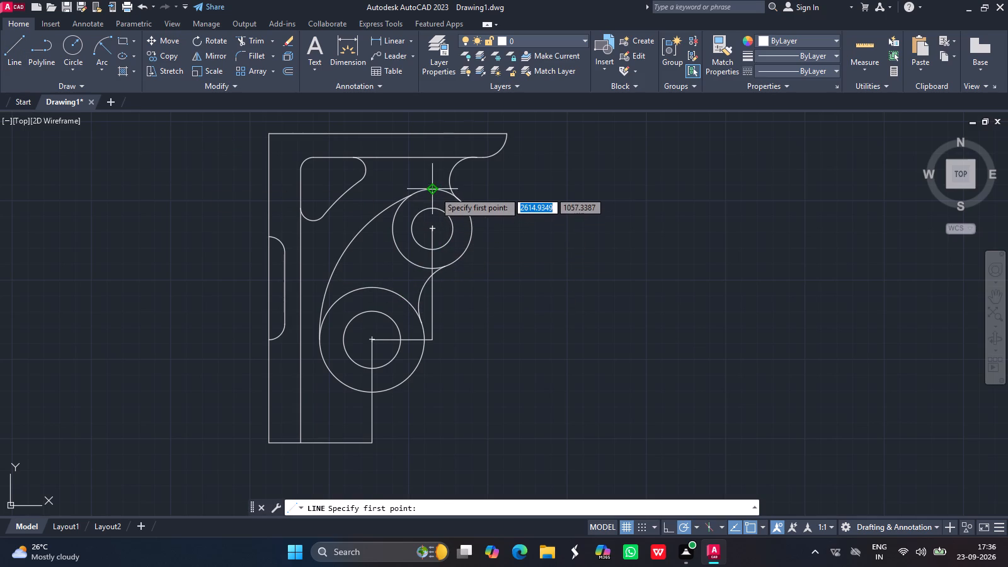
pyautogui.moveTo(435, 192); pyautogui.dragTo(436, 226)
pyautogui.click(436, 226)
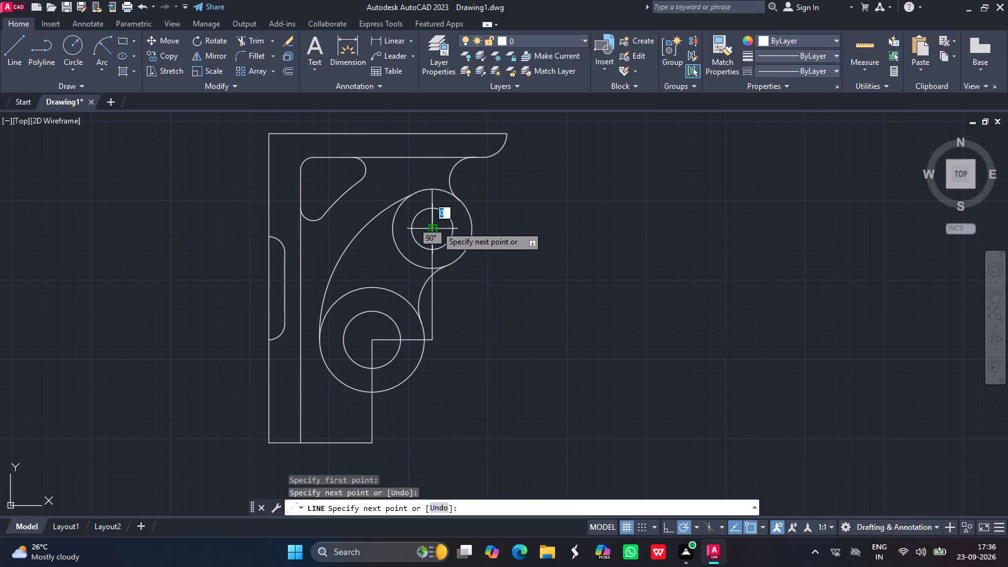
pyautogui.press('Return')
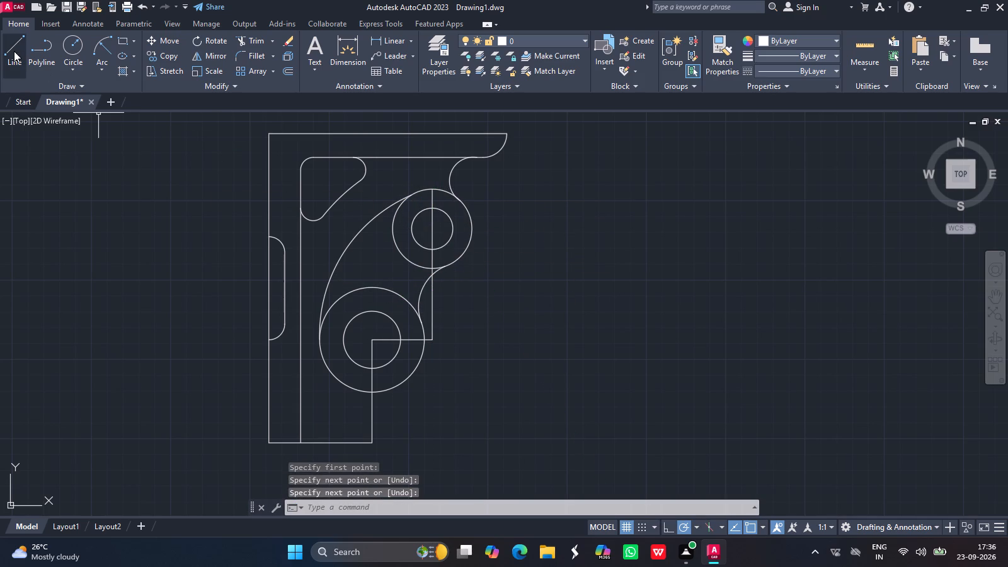
# Draw a horizontal centre line across the upper outer circle from its left quadrant to its right quadrant.
pyautogui.click(14, 51)
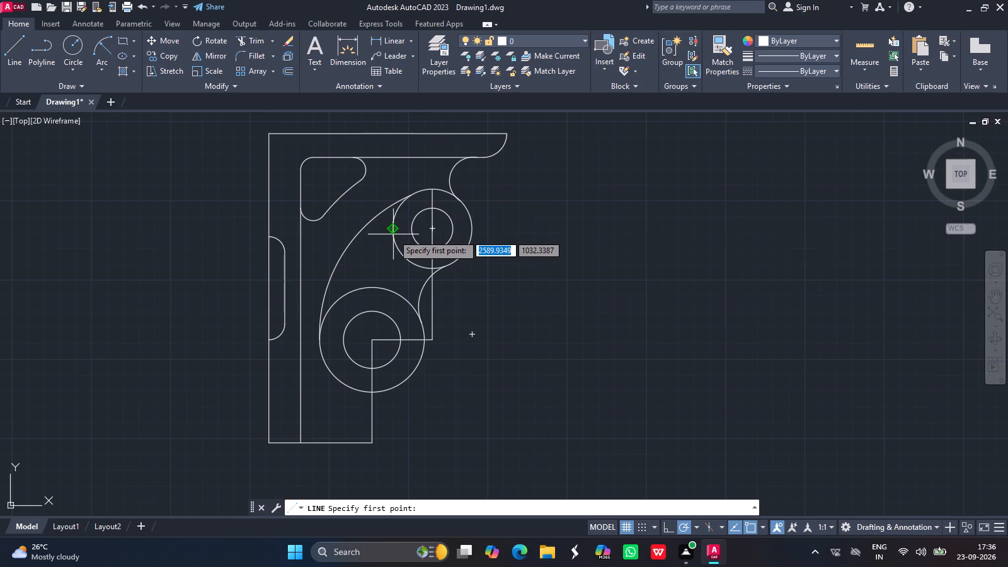
pyautogui.moveTo(392, 230); pyautogui.dragTo(467, 227)
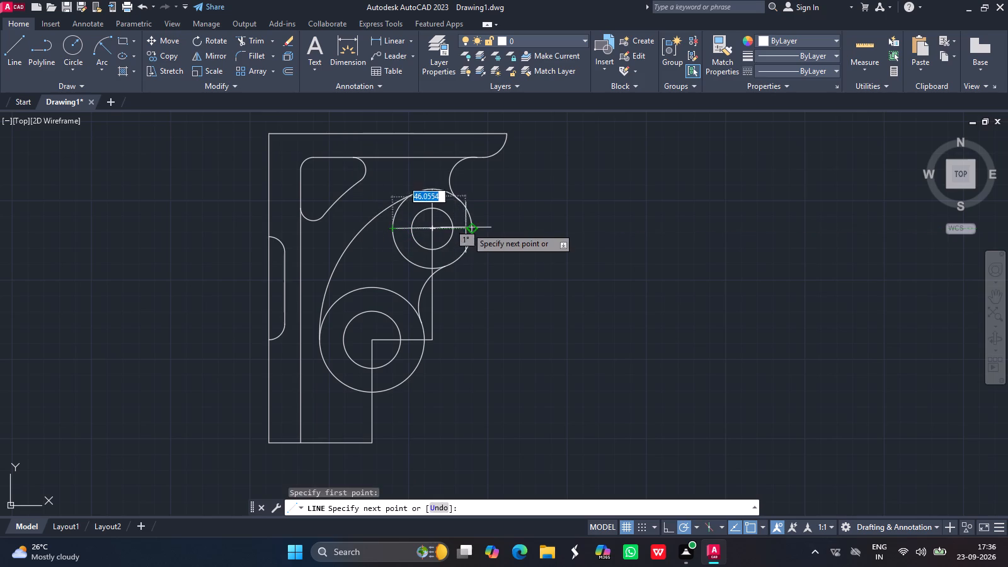
pyautogui.moveTo(467, 227); pyautogui.dragTo(470, 227)
pyautogui.click(470, 227)
pyautogui.press('Return')
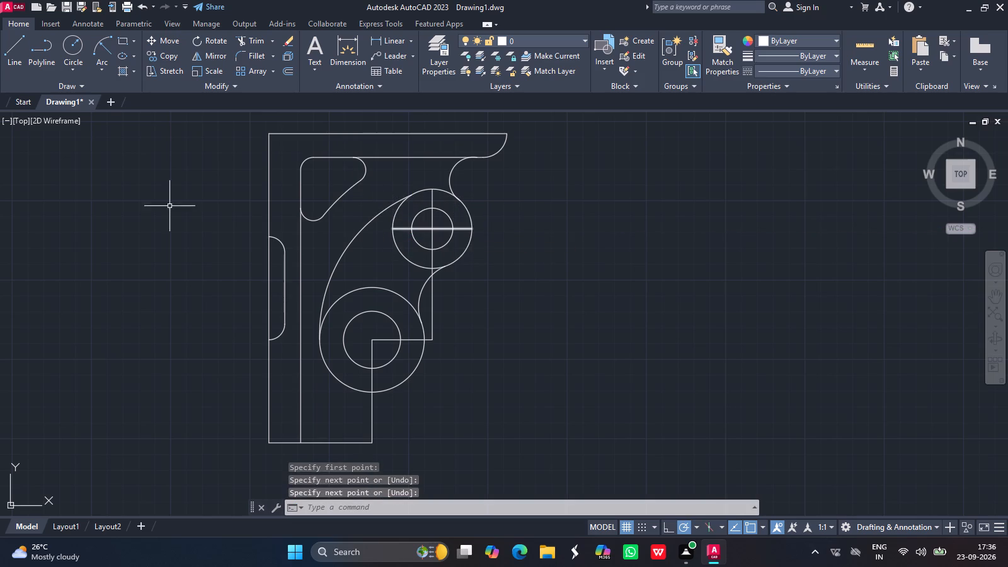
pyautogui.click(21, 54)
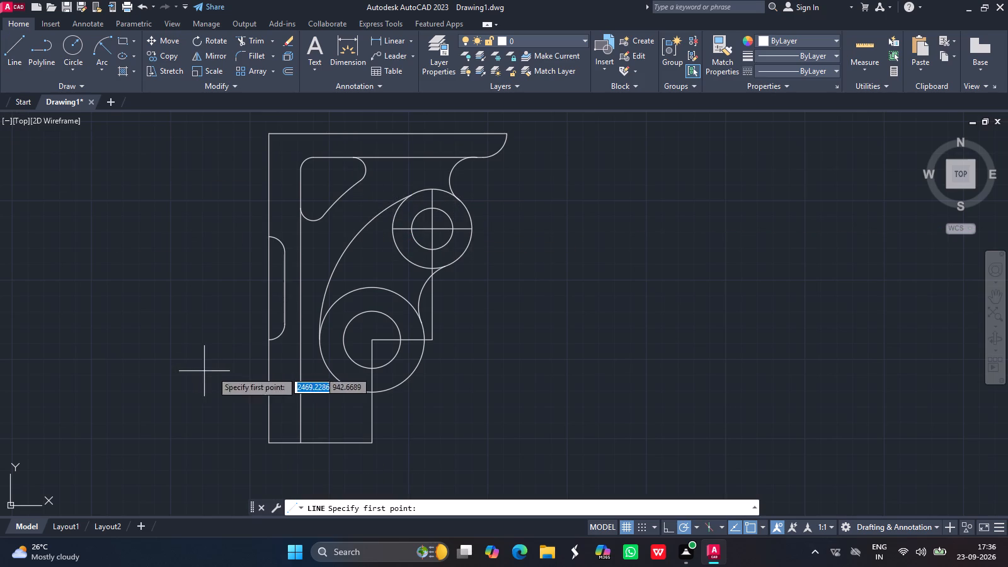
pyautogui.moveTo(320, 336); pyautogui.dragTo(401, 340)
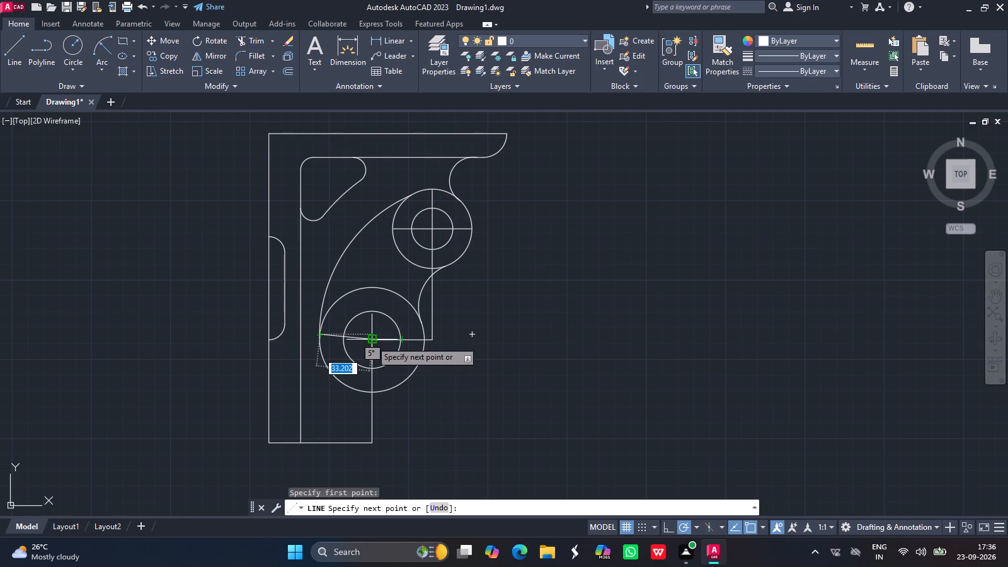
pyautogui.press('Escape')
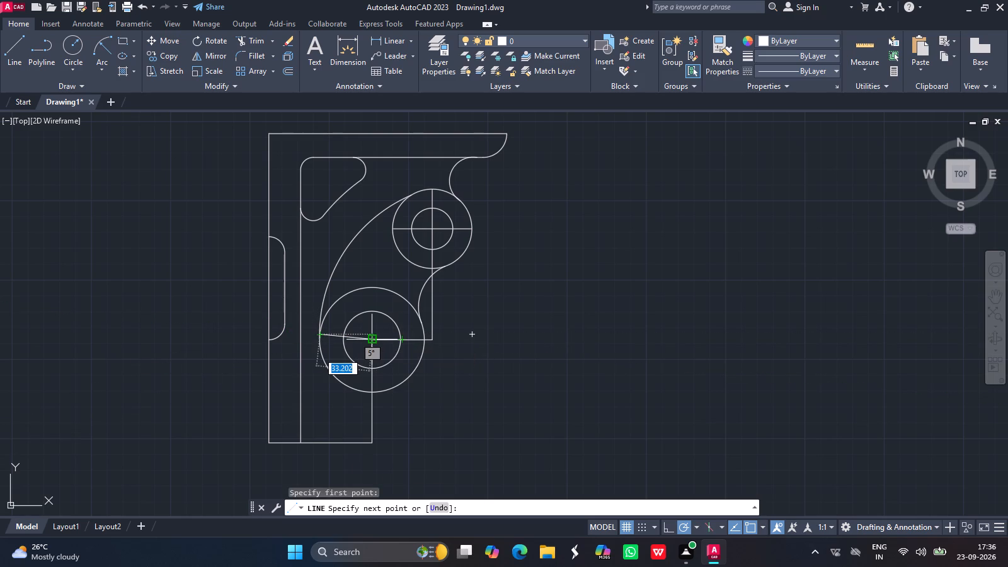
# Draw a horizontal centre line from the lower circles' centre to the outer circle's left quadrant.
pyautogui.click(21, 44)
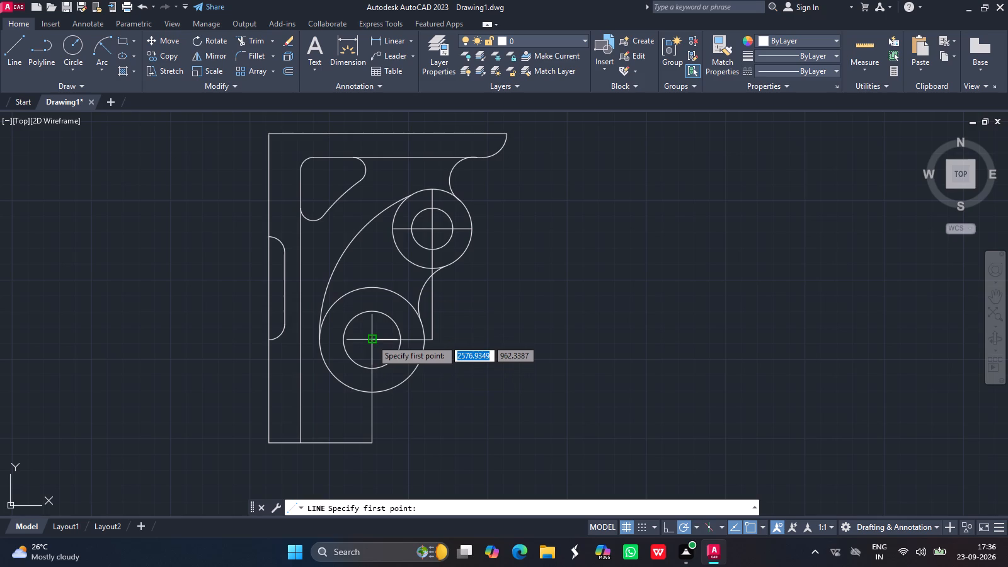
pyautogui.moveTo(372, 340); pyautogui.dragTo(319, 346)
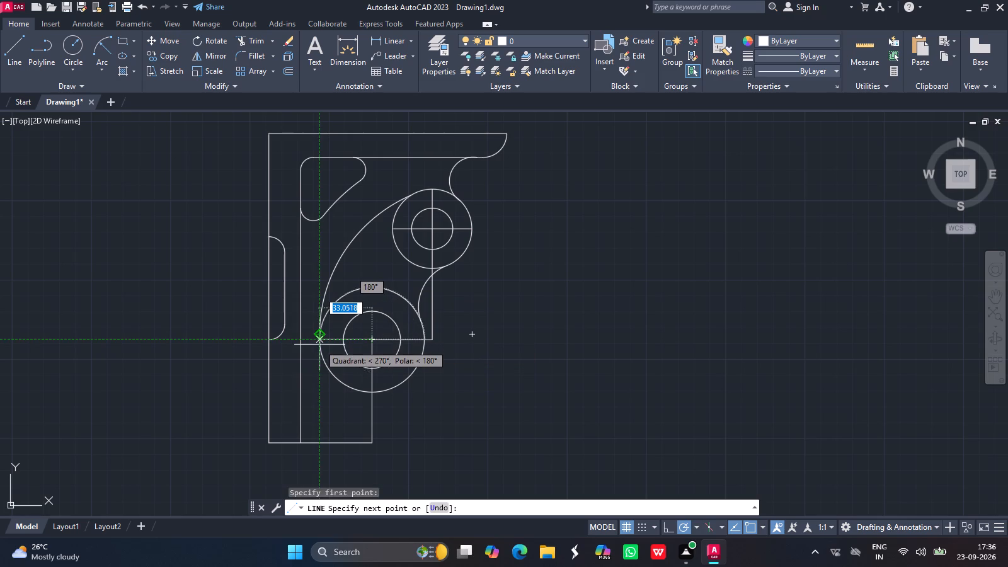
pyautogui.moveTo(319, 346); pyautogui.dragTo(319, 345)
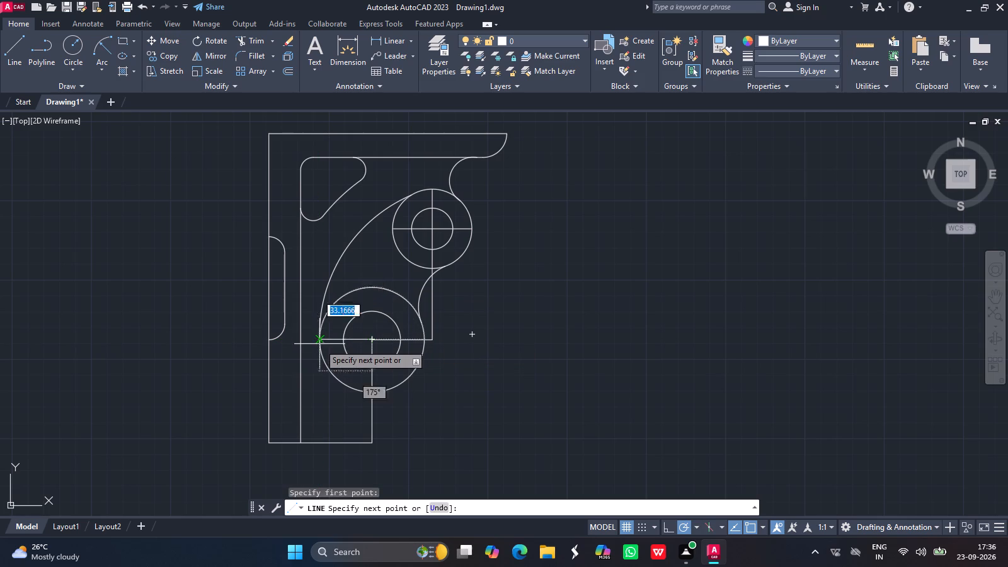
pyautogui.moveTo(319, 345); pyautogui.dragTo(320, 340)
pyautogui.click(320, 340)
pyautogui.press('Return')
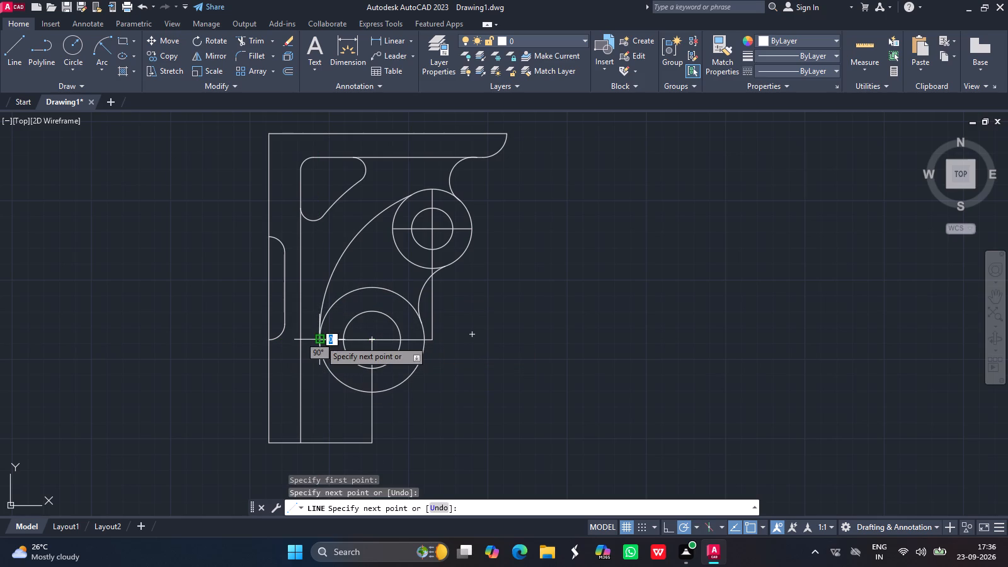
# Draw a vertical centre line from the lower circles' centre to the outer circle's top quadrant.
pyautogui.click(14, 49)
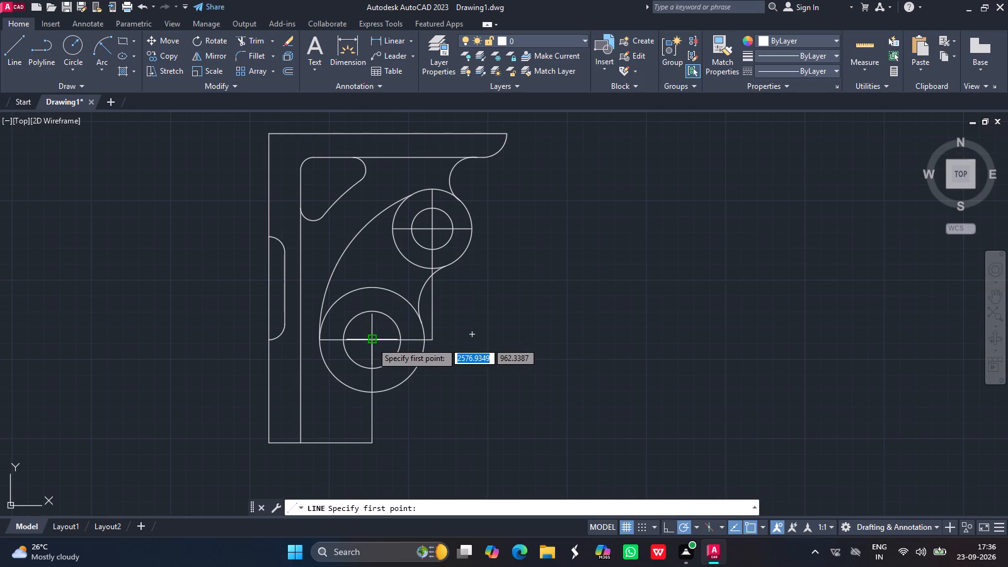
pyautogui.moveTo(372, 342); pyautogui.dragTo(369, 289)
pyautogui.click(369, 289)
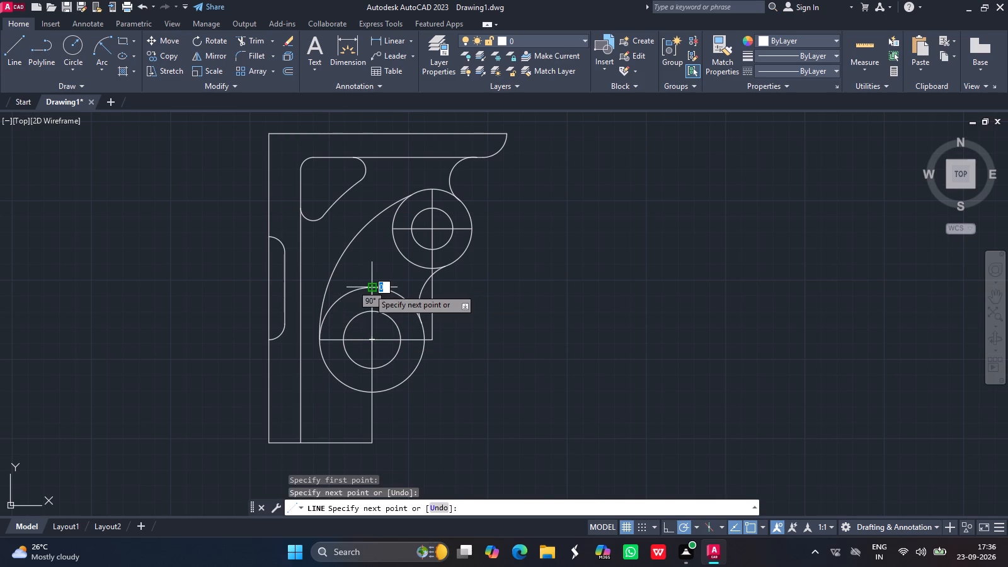
pyautogui.press('Return')
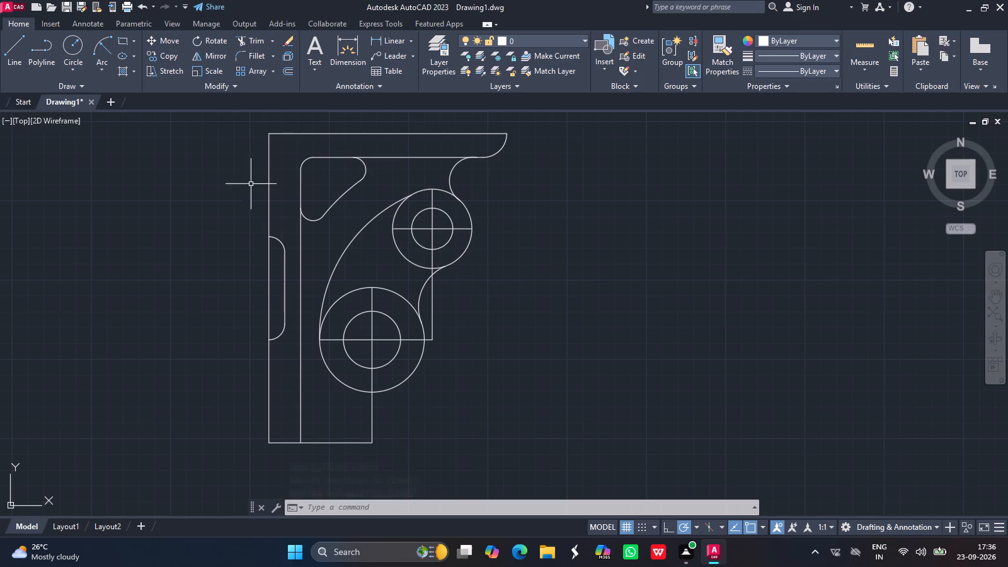
# Trim the bracket's outer vertical edge across the opening of the rounded recess.
pyautogui.click(256, 41)
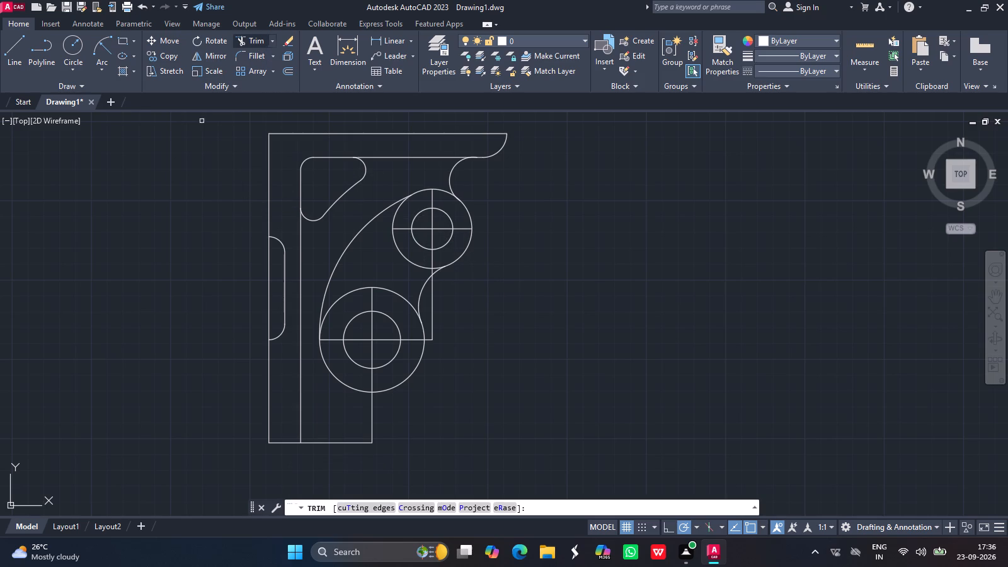
pyautogui.click(268, 278)
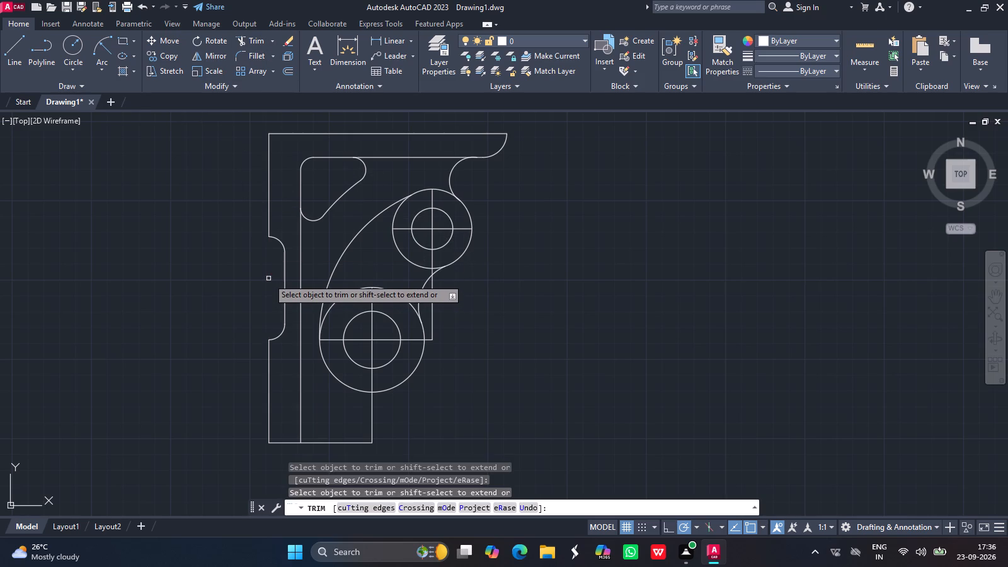
pyautogui.press('Return')
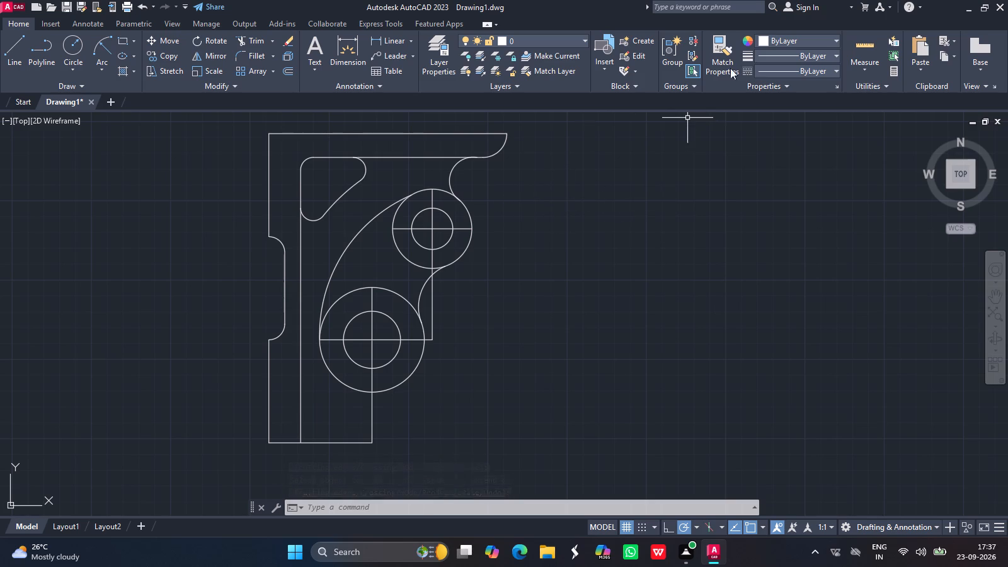
# Load the CENTER linetype from acadiso.lin into the drawing.
pyautogui.click(787, 69)
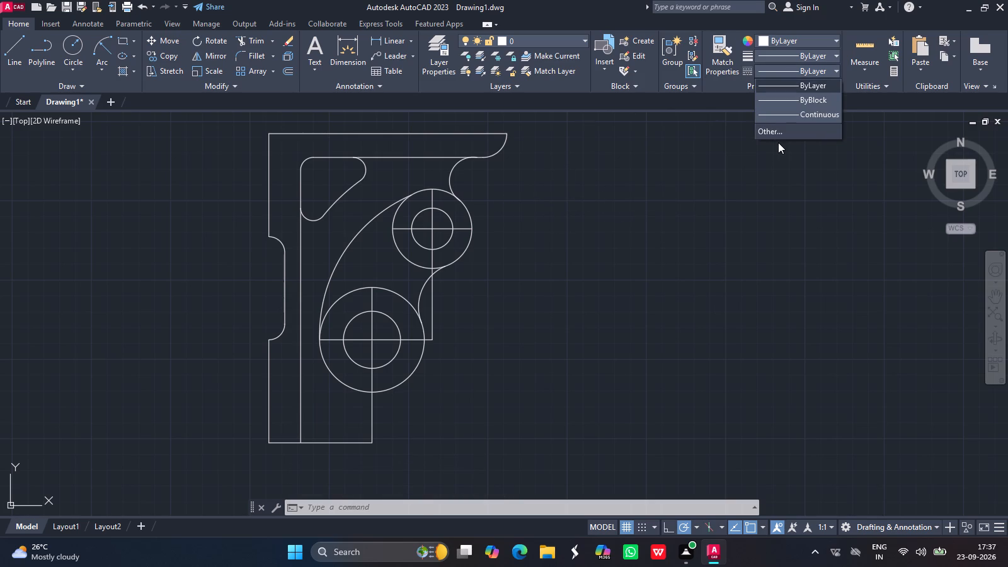
pyautogui.click(780, 132)
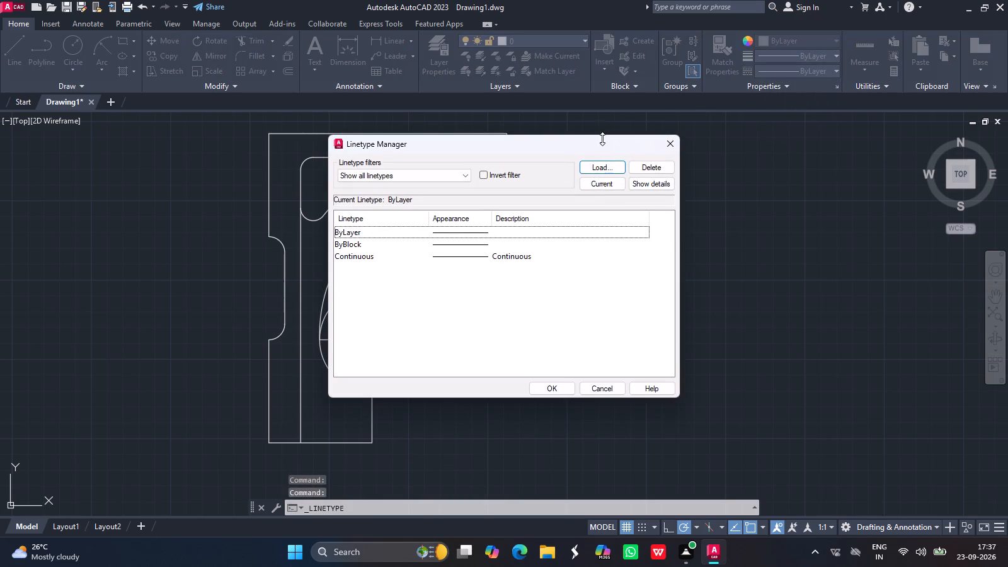
pyautogui.click(601, 168)
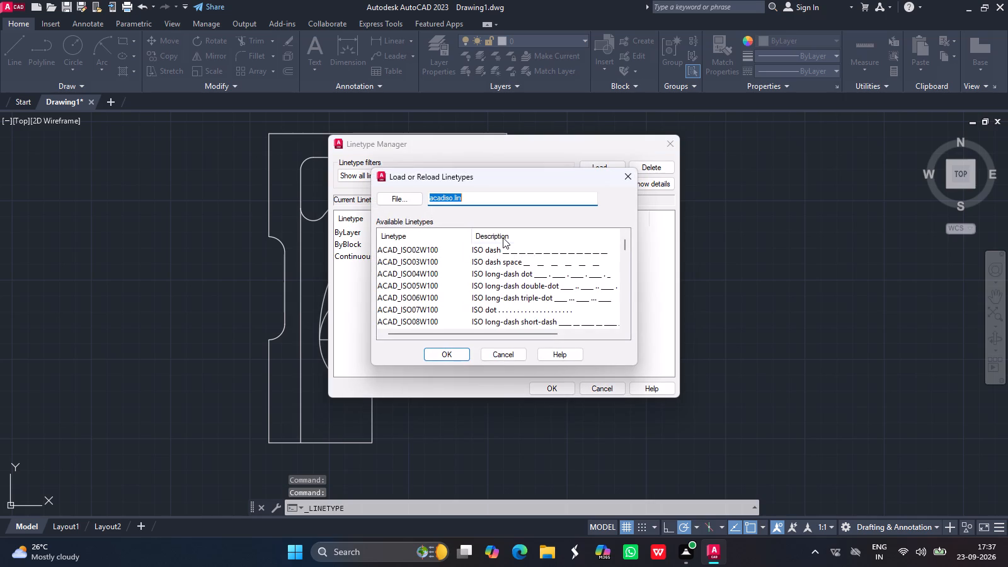
pyautogui.scroll(-4, 503, 238)
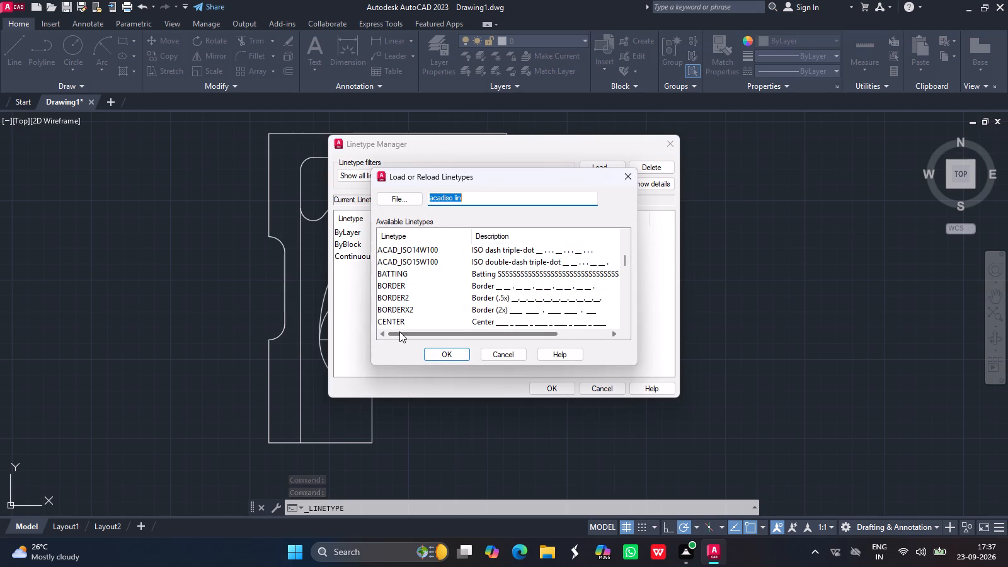
pyautogui.click(399, 320)
pyautogui.click(450, 356)
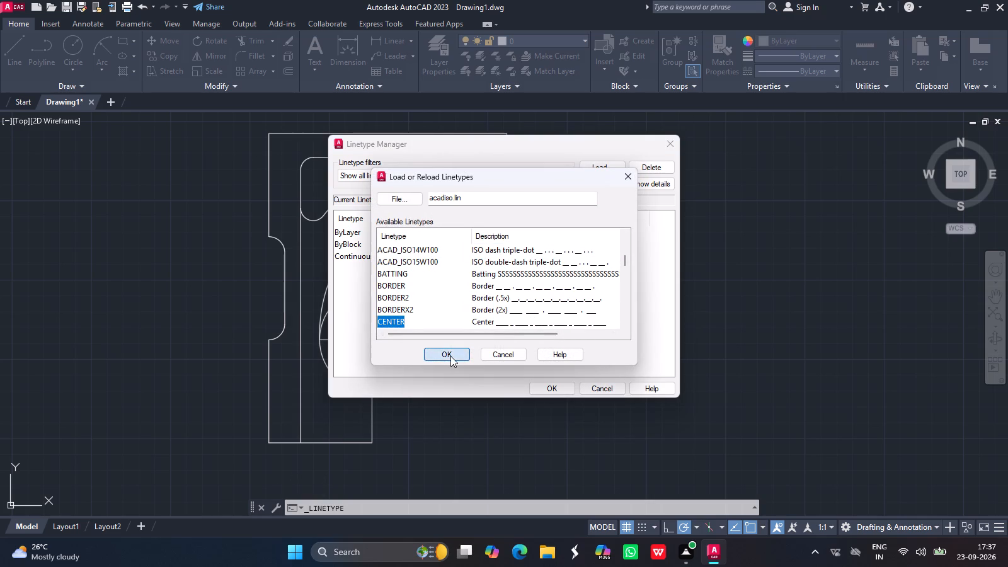
pyautogui.click(546, 386)
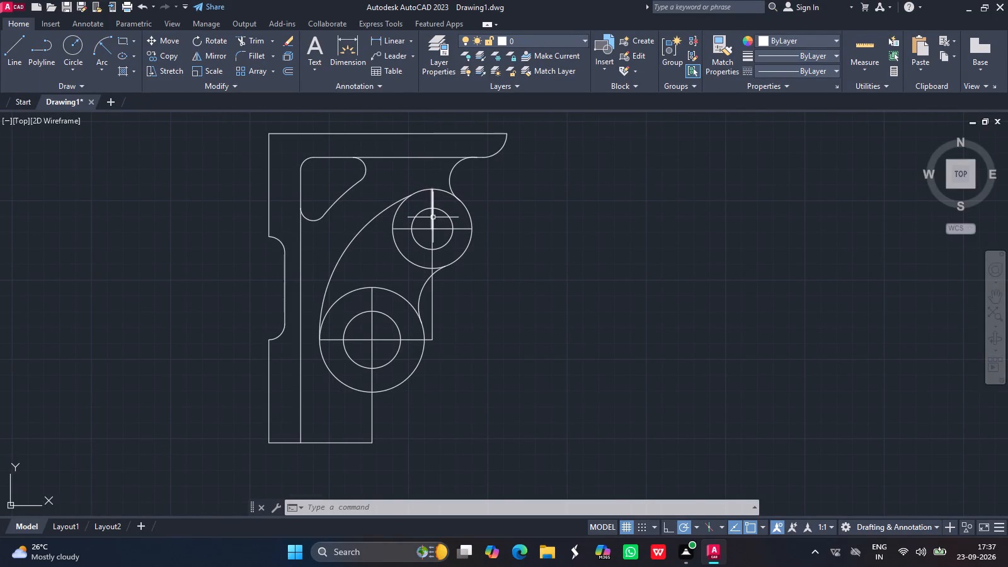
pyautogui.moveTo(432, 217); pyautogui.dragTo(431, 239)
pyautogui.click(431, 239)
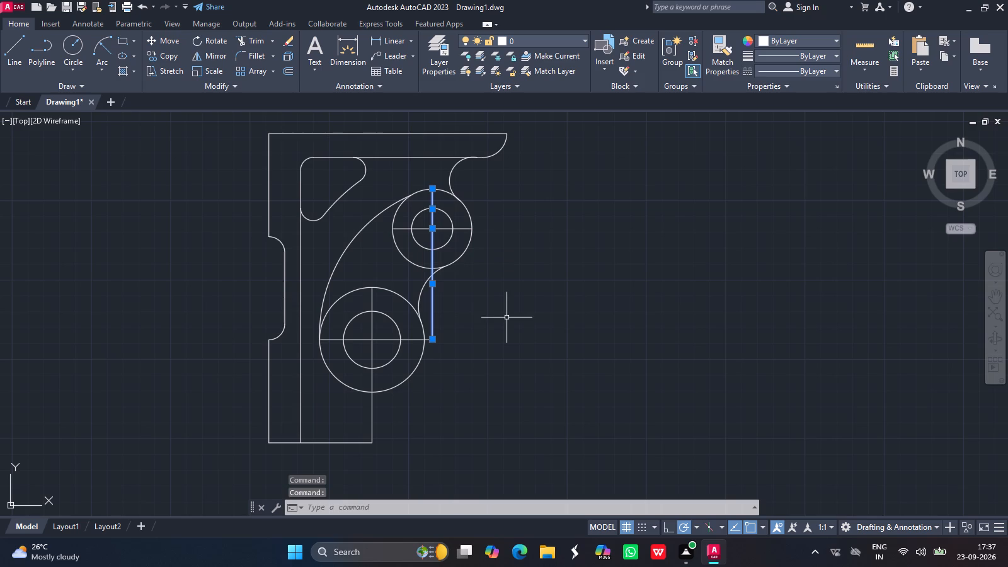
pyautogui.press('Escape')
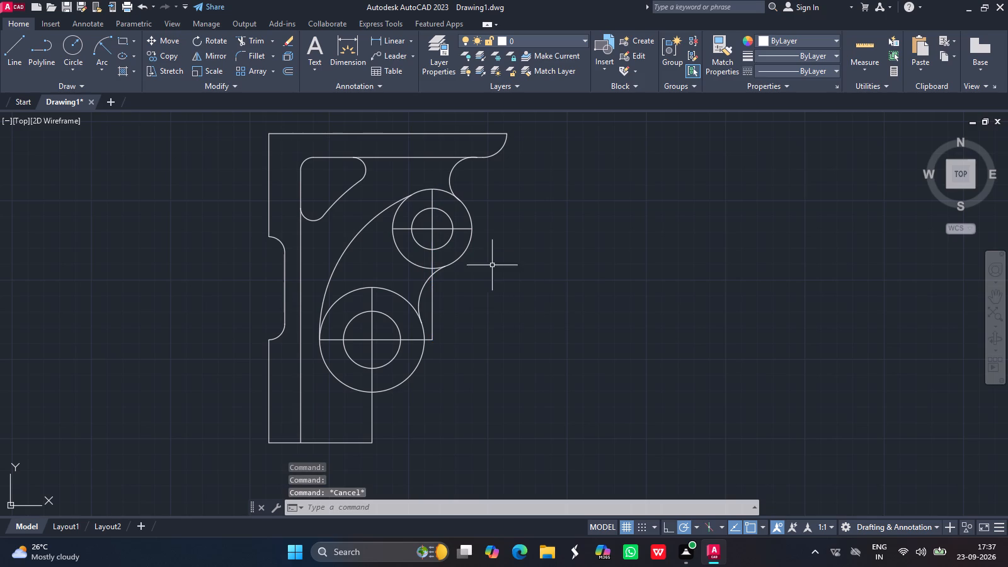
# Delete the long vertical construction line running down from the upper circles' centre.
pyautogui.click(432, 313)
pyautogui.press('Delete')
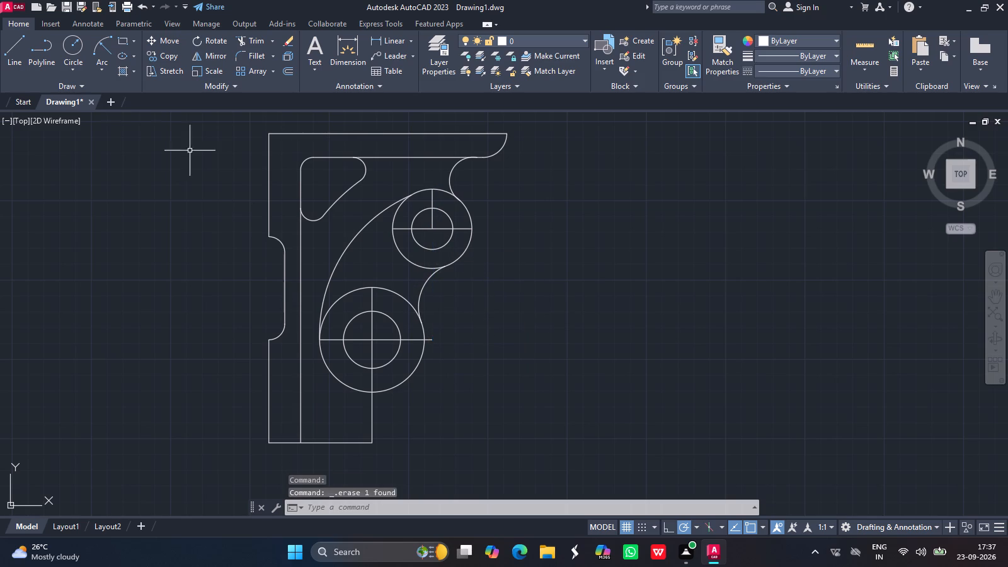
# Draw a vertical centre line from the upper outer circle's bottom quadrant to its centre.
pyautogui.click(13, 62)
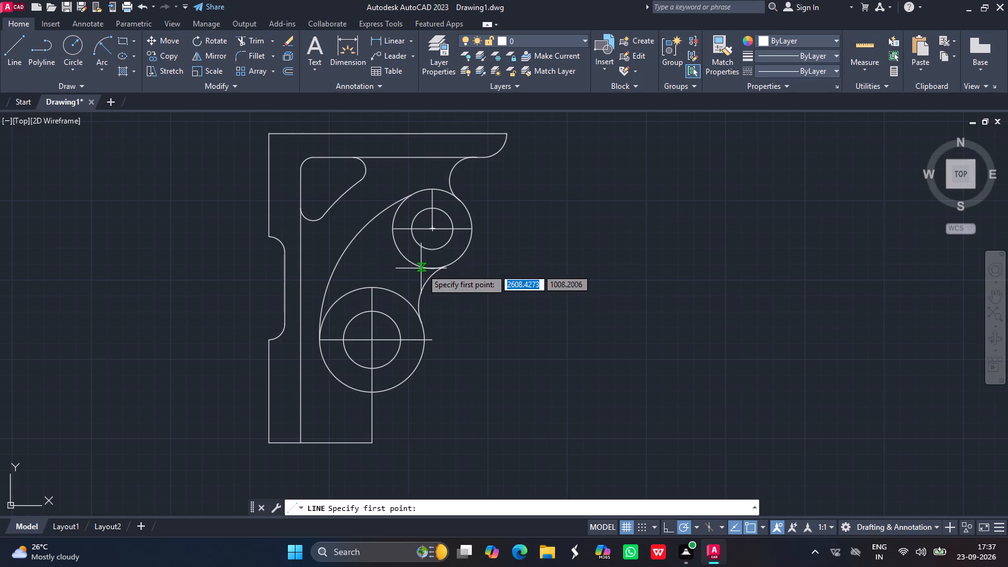
pyautogui.moveTo(433, 266); pyautogui.dragTo(430, 230)
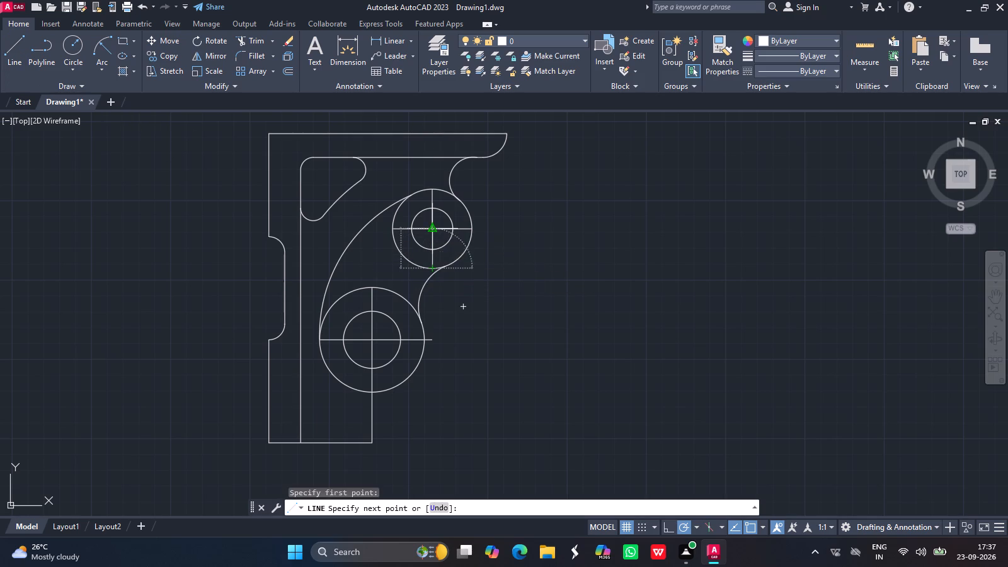
pyautogui.click(430, 230)
pyautogui.press('Return')
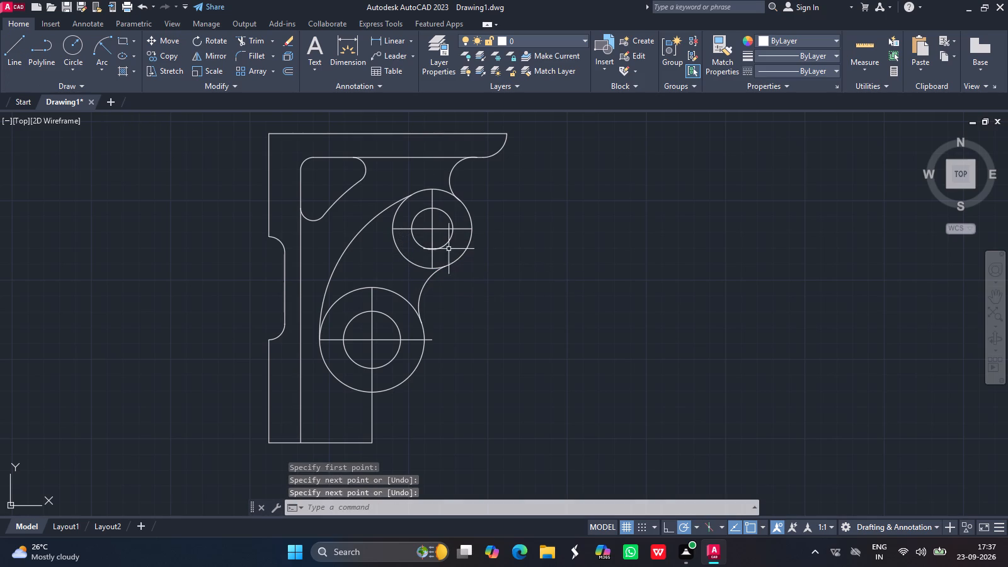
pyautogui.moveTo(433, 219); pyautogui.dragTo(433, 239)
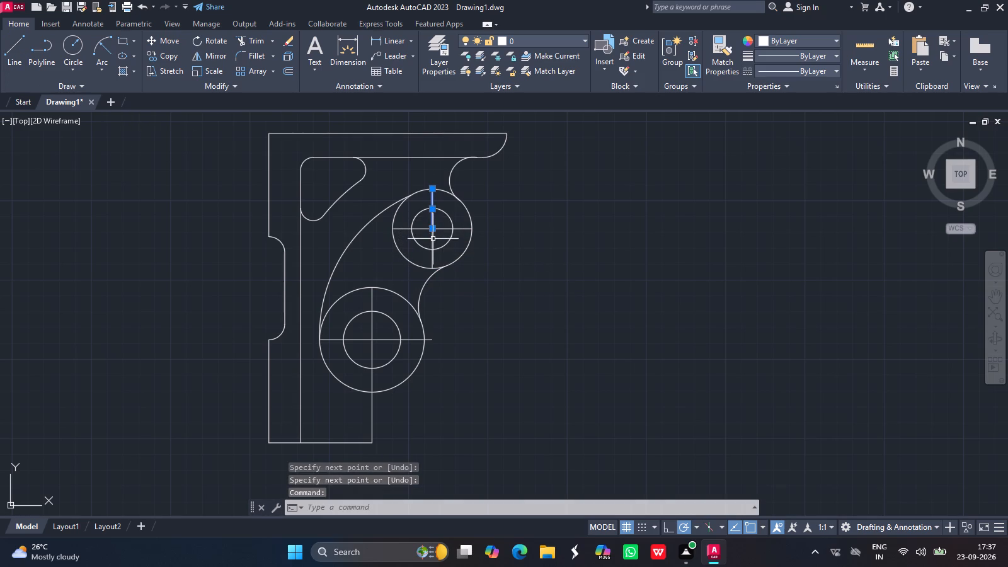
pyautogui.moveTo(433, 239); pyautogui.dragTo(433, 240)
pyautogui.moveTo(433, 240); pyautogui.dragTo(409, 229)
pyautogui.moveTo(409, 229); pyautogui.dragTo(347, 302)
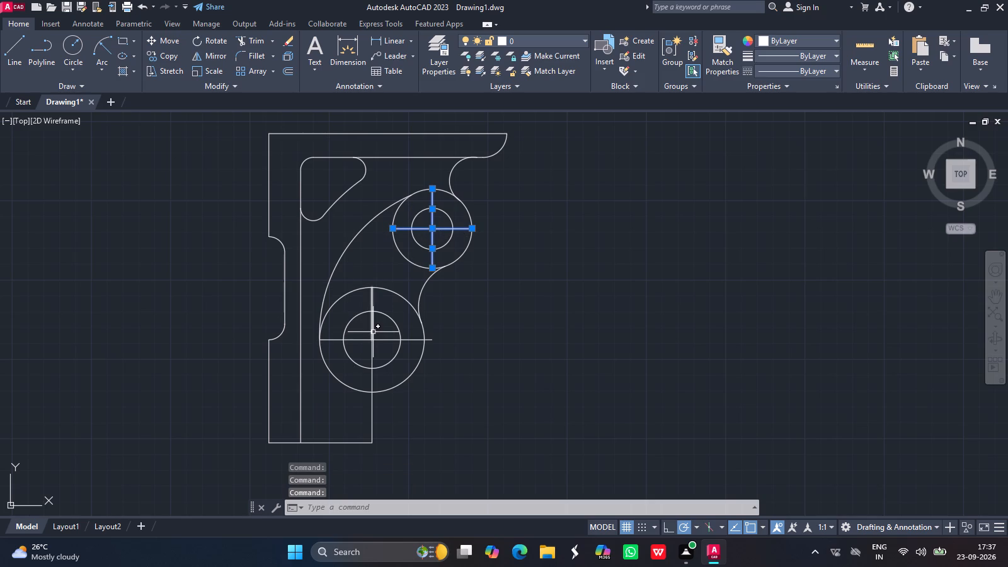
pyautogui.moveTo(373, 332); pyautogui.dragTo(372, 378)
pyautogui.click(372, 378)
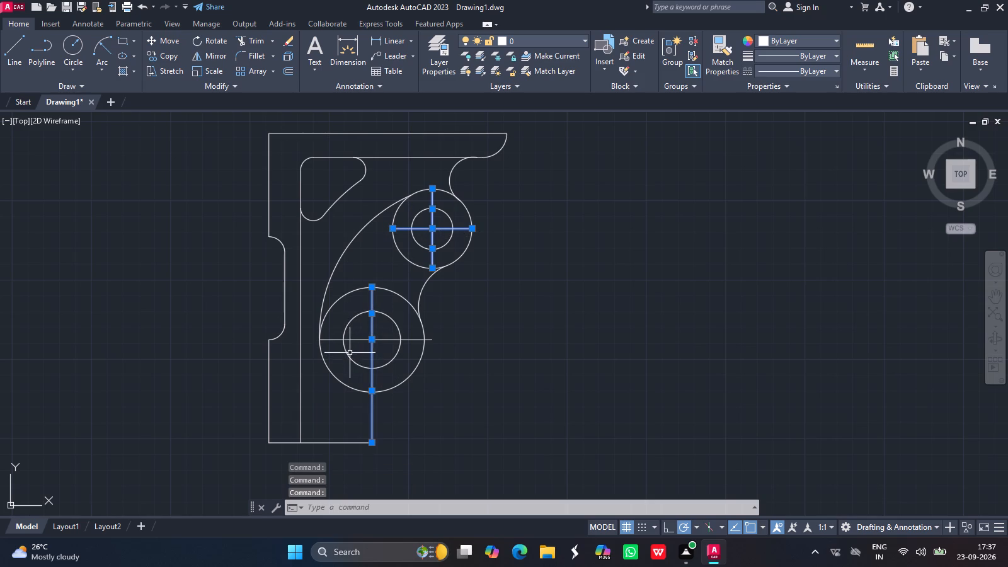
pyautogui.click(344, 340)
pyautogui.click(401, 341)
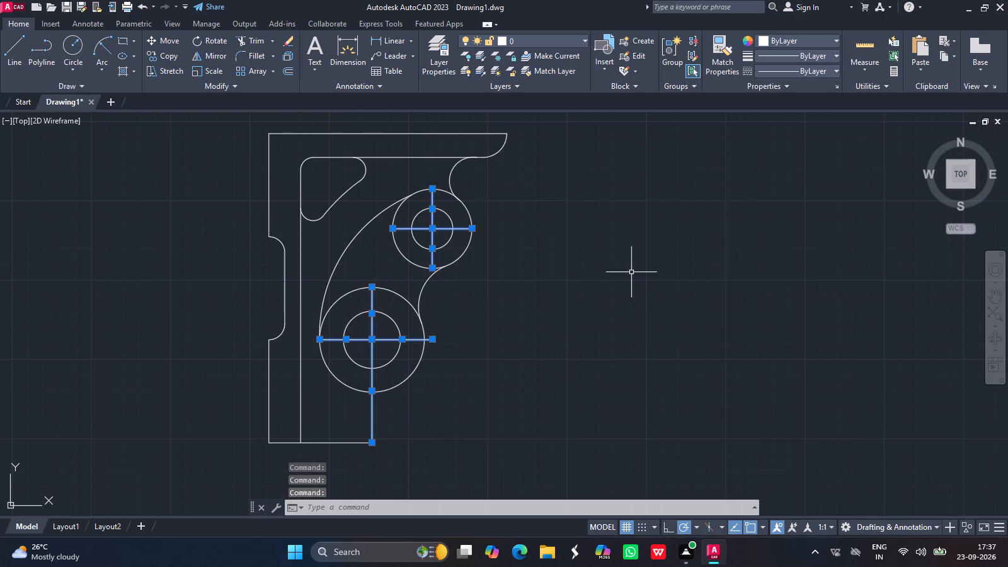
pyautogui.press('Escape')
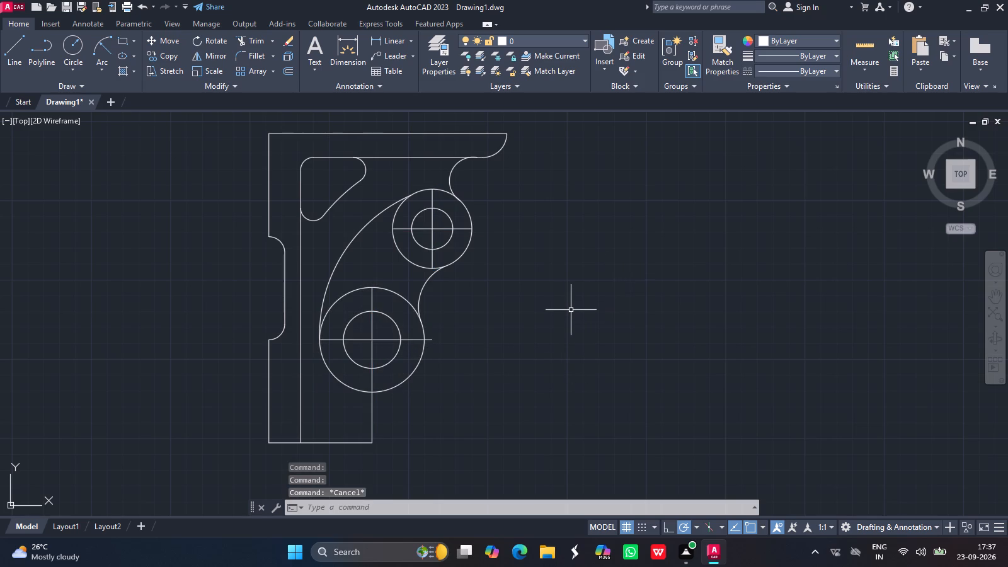
# Trim away the bottom line beyond the vertical leg and the vertical construction line below the lower outer circle.
pyautogui.click(251, 45)
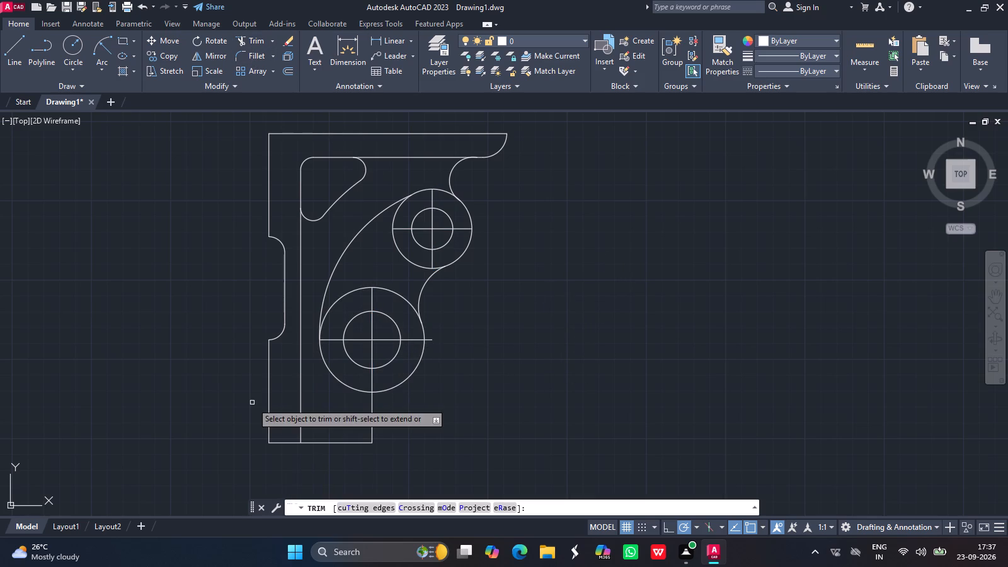
pyautogui.click(323, 443)
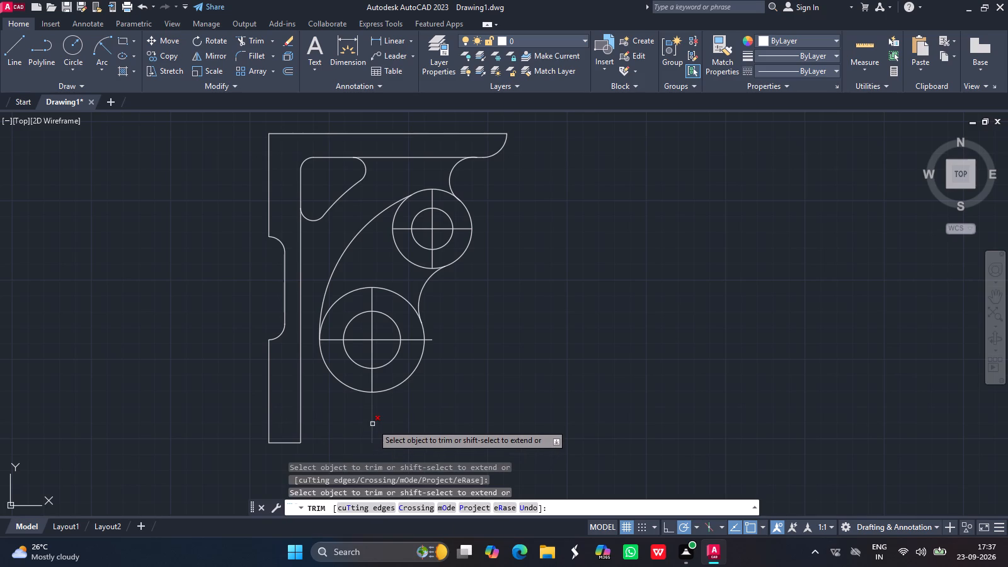
pyautogui.click(372, 424)
pyautogui.press('Return')
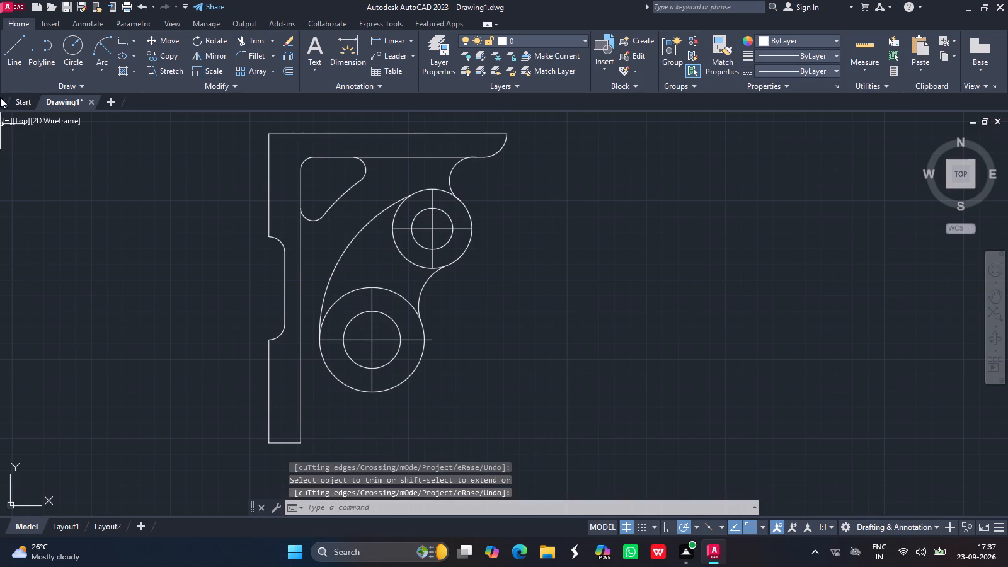
# Draw a slanted line from the vertical leg's bottom inner corner to the lower outer circle's lower edge.
pyautogui.click(19, 48)
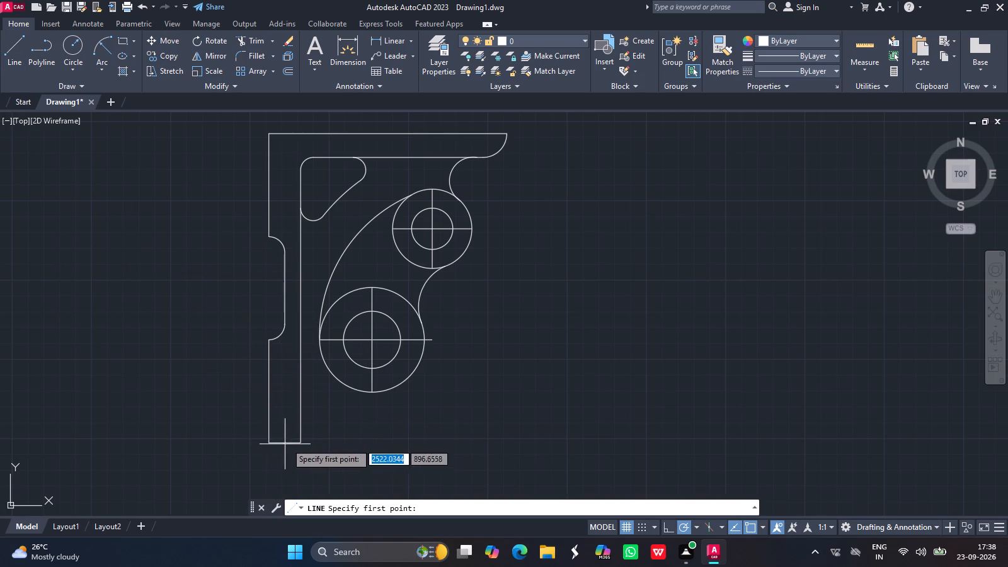
pyautogui.click(302, 442)
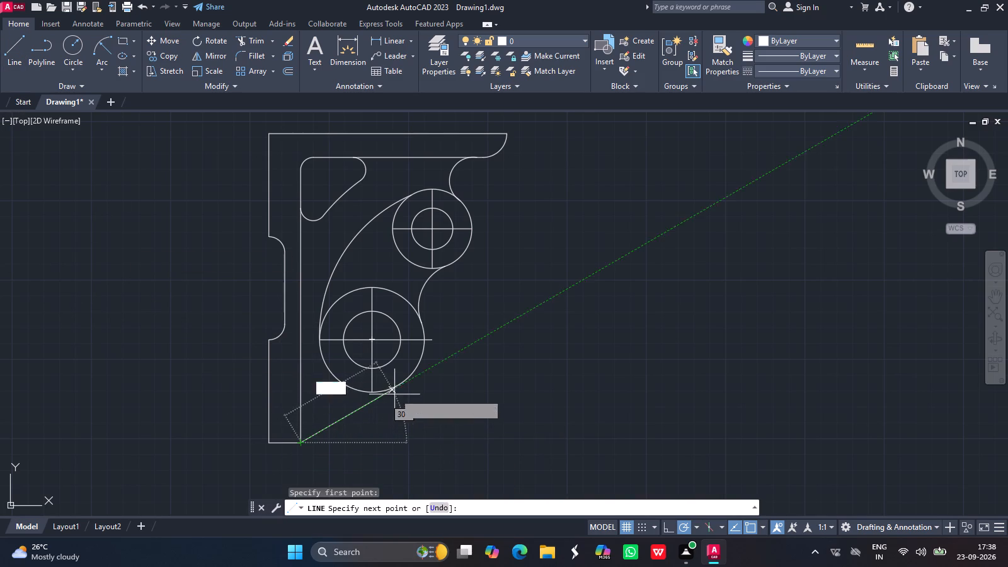
pyautogui.click(398, 388)
pyautogui.press('Return')
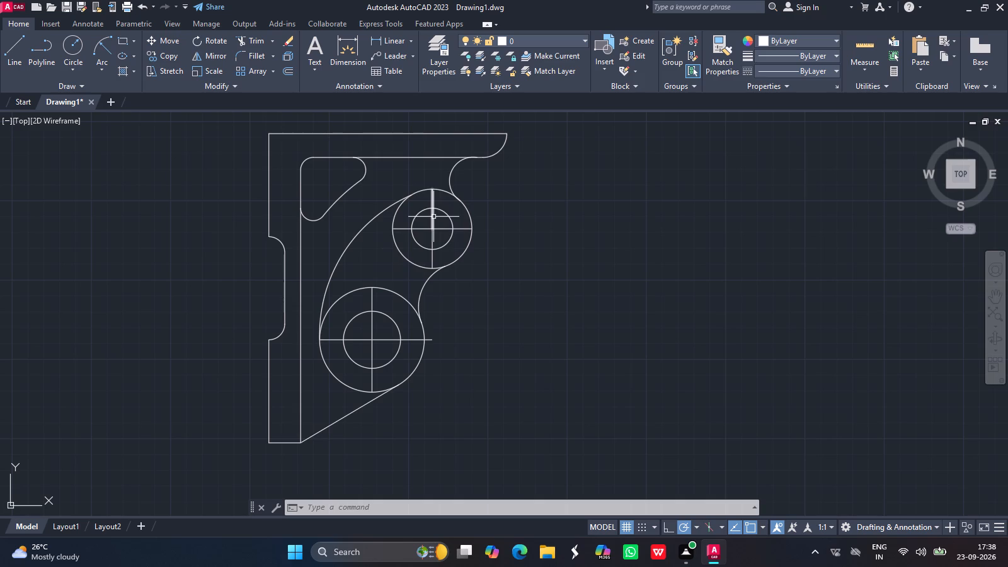
# Apply the CENTER linetype to all the horizontal and vertical centre lines of the upper and lower circles.
pyautogui.moveTo(433, 217); pyautogui.dragTo(430, 246)
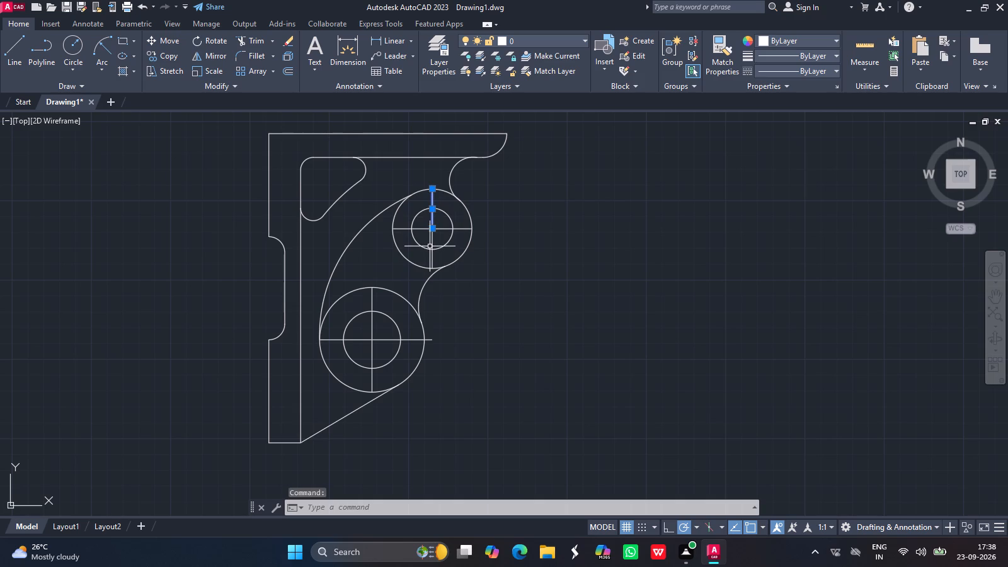
pyautogui.moveTo(430, 246); pyautogui.dragTo(432, 246)
pyautogui.click(432, 246)
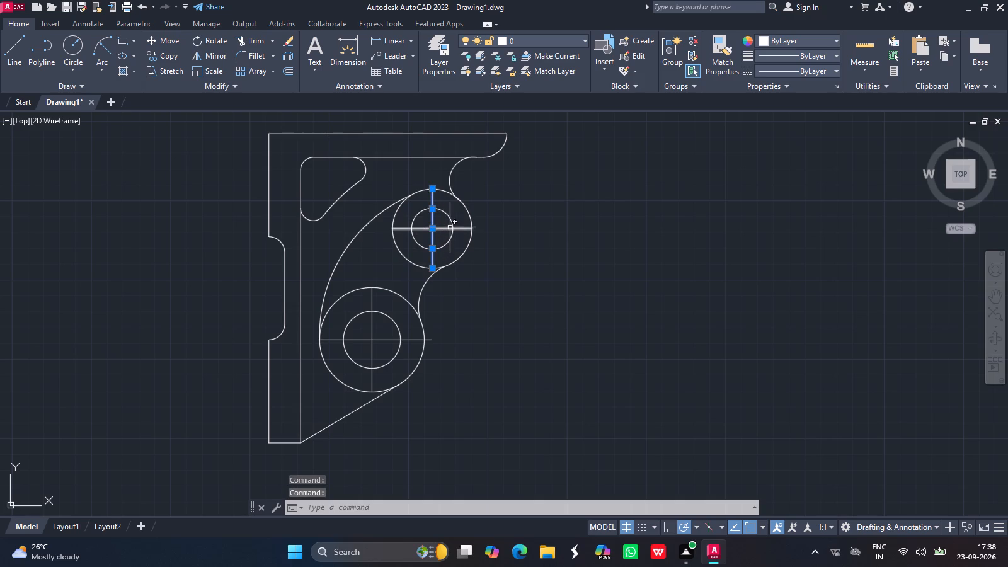
pyautogui.click(450, 227)
pyautogui.moveTo(371, 325); pyautogui.dragTo(370, 358)
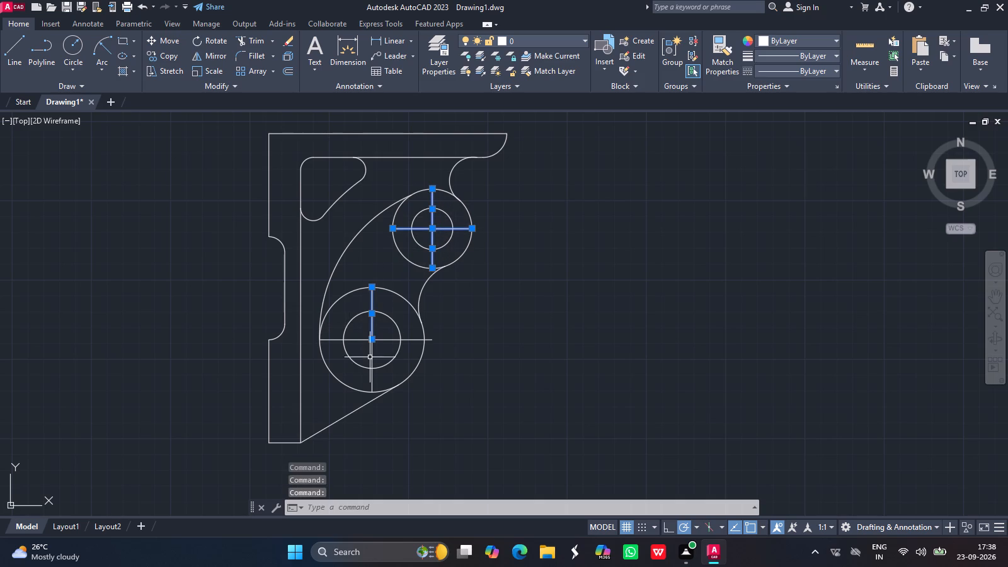
pyautogui.moveTo(370, 358); pyautogui.dragTo(372, 365)
pyautogui.moveTo(372, 365); pyautogui.dragTo(387, 338)
pyautogui.moveTo(391, 340); pyautogui.dragTo(333, 343)
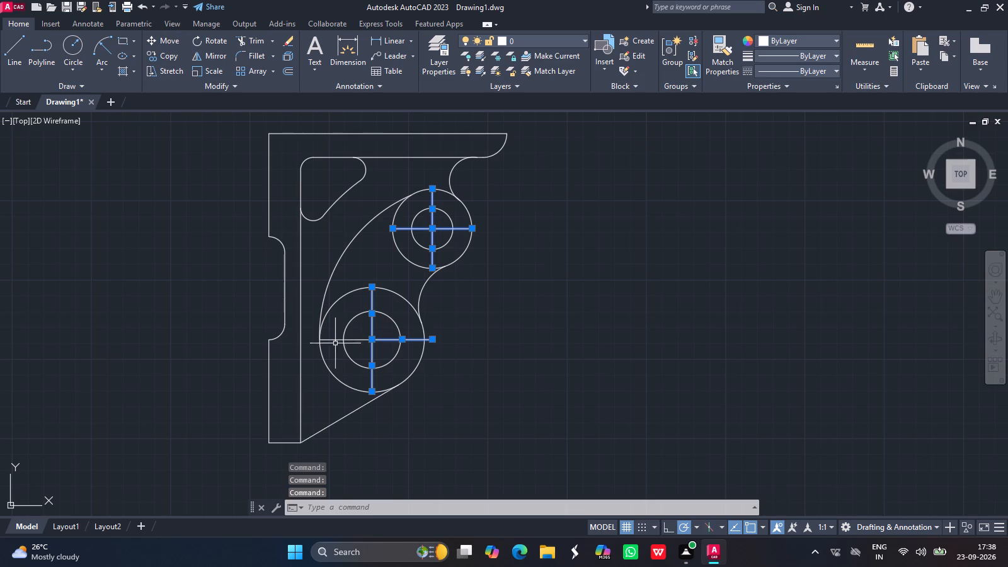
pyautogui.moveTo(333, 343); pyautogui.dragTo(339, 340)
pyautogui.click(339, 340)
pyautogui.click(808, 69)
pyautogui.click(791, 118)
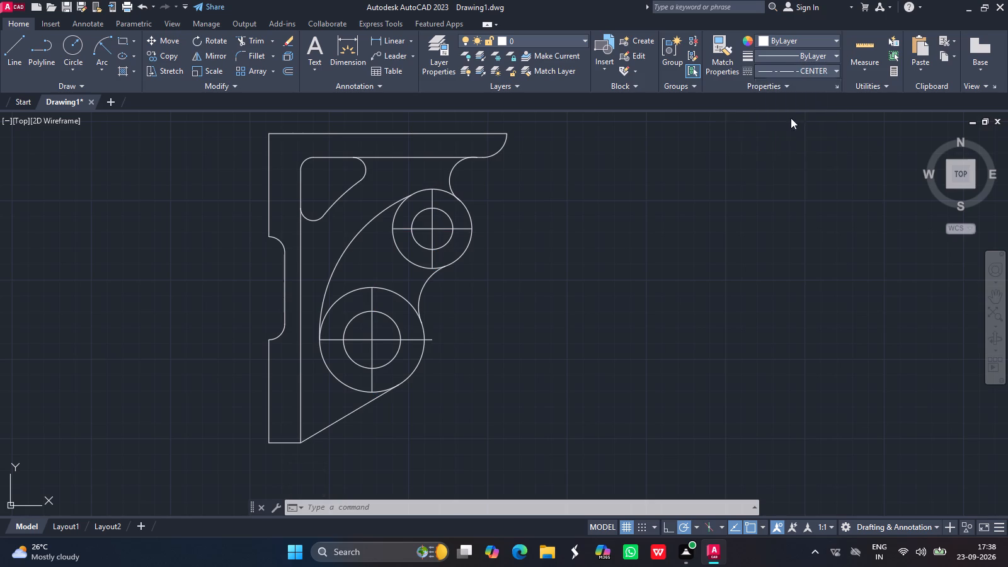
# Set the linetype scale of the selected circle centre lines to 0.25 and clear the selection.
pyautogui.rightClick(593, 189)
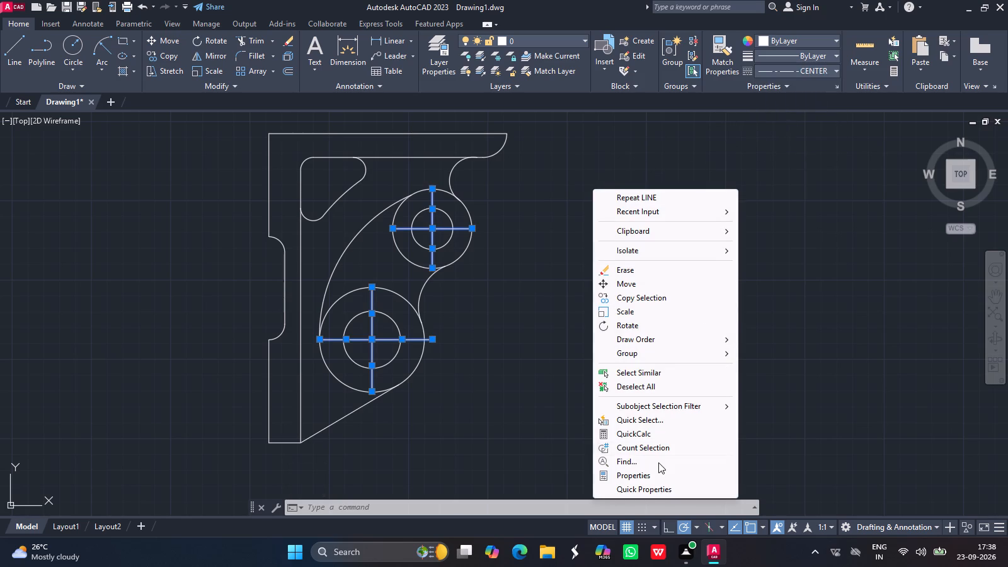
pyautogui.click(650, 472)
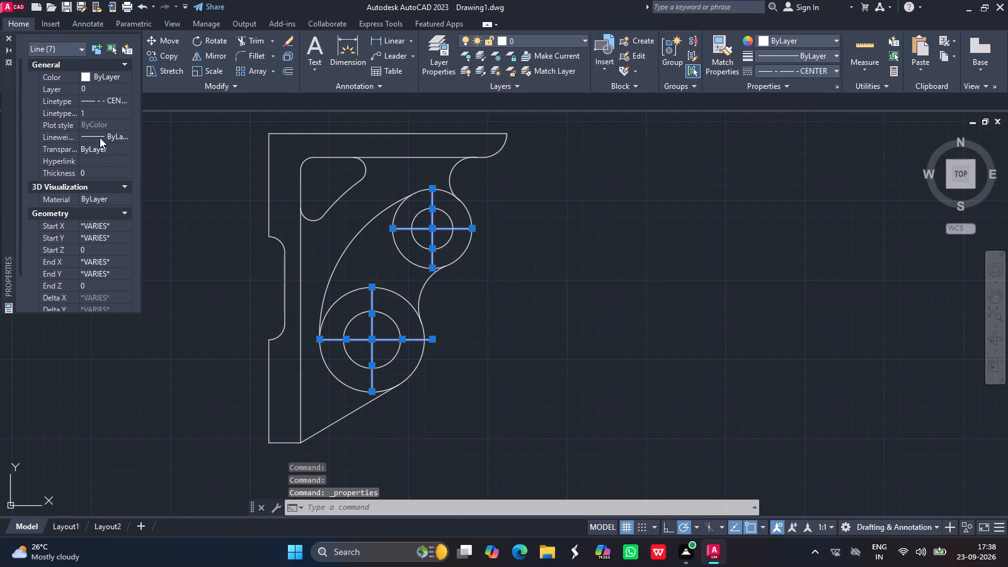
pyautogui.click(91, 110)
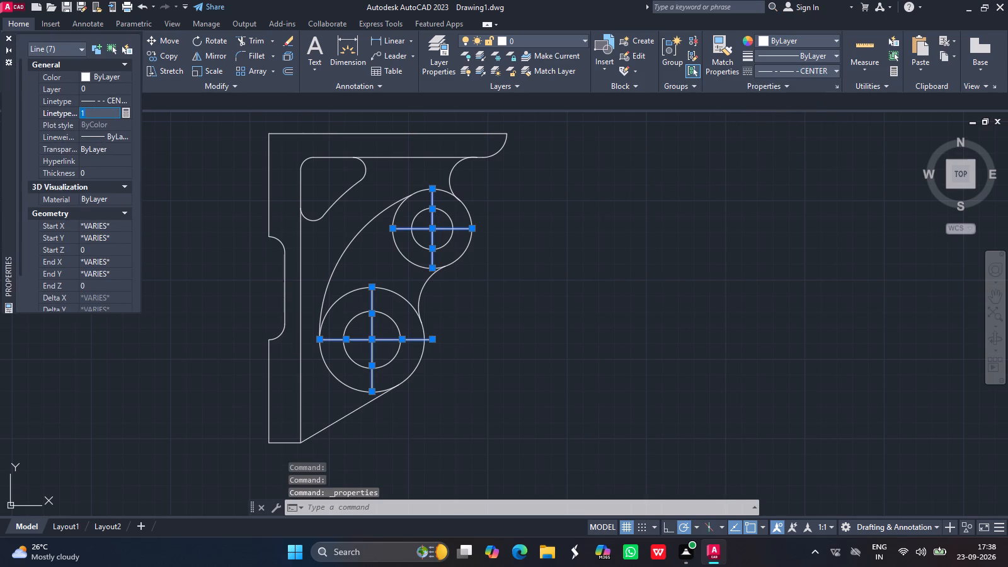
pyautogui.press('BackSpace')
pyautogui.write('0.25')
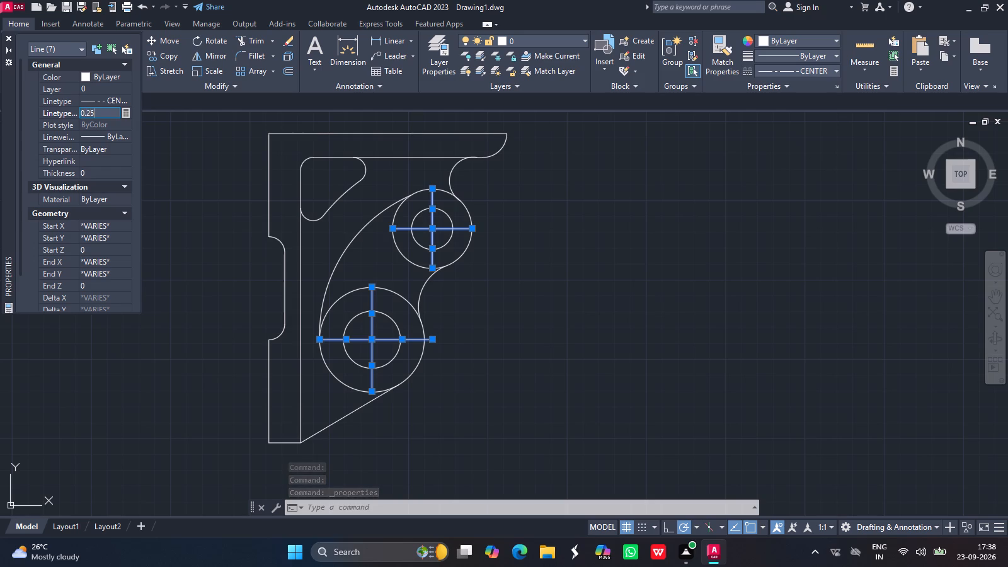
pyautogui.press('Return')
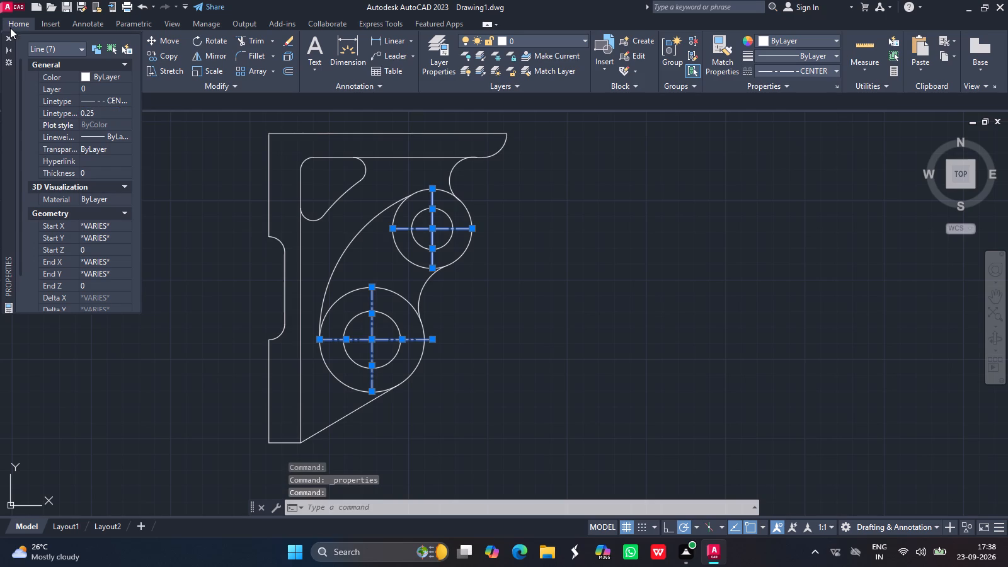
pyautogui.click(10, 35)
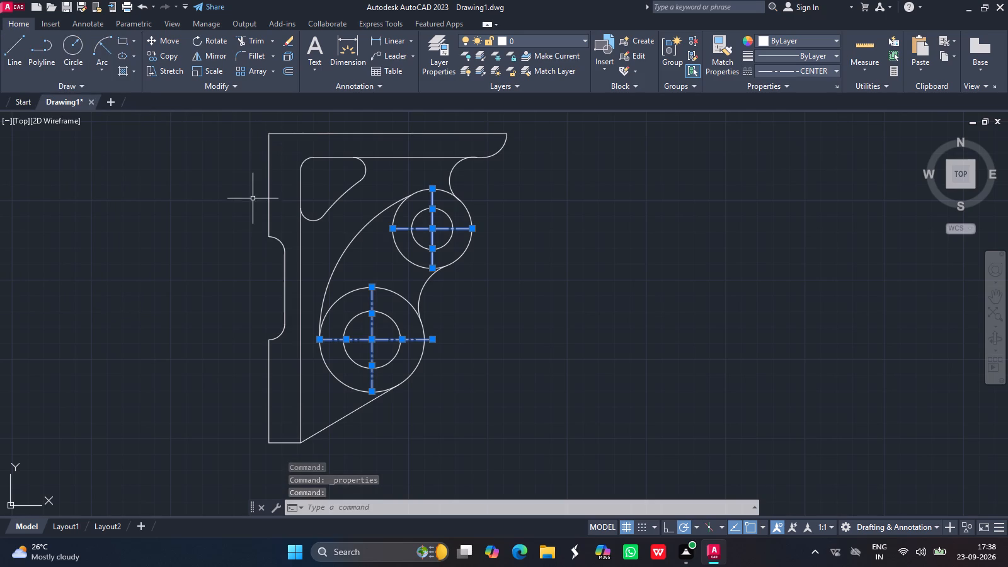
pyautogui.press('Return')
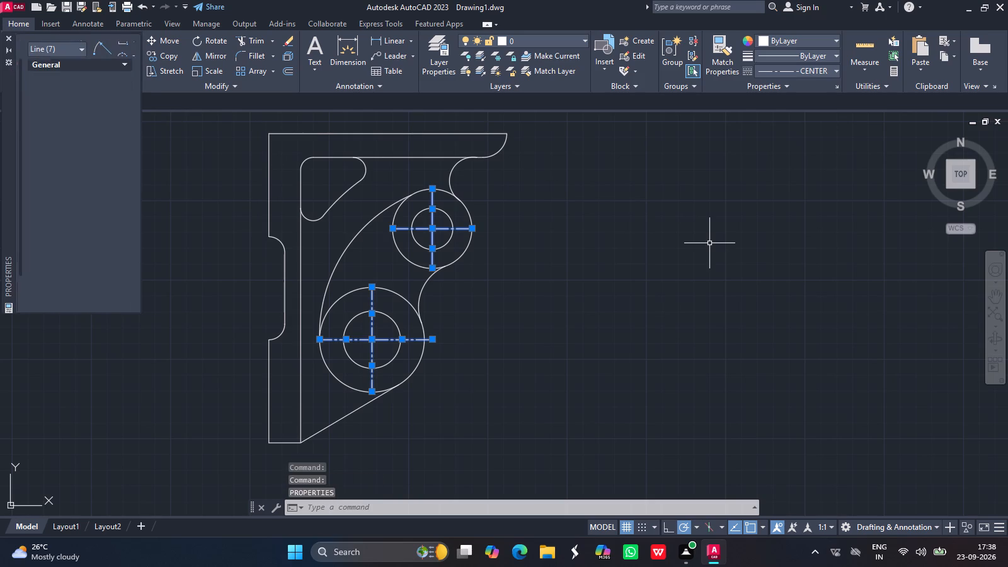
pyautogui.press('Escape')
pyautogui.press('Escape')
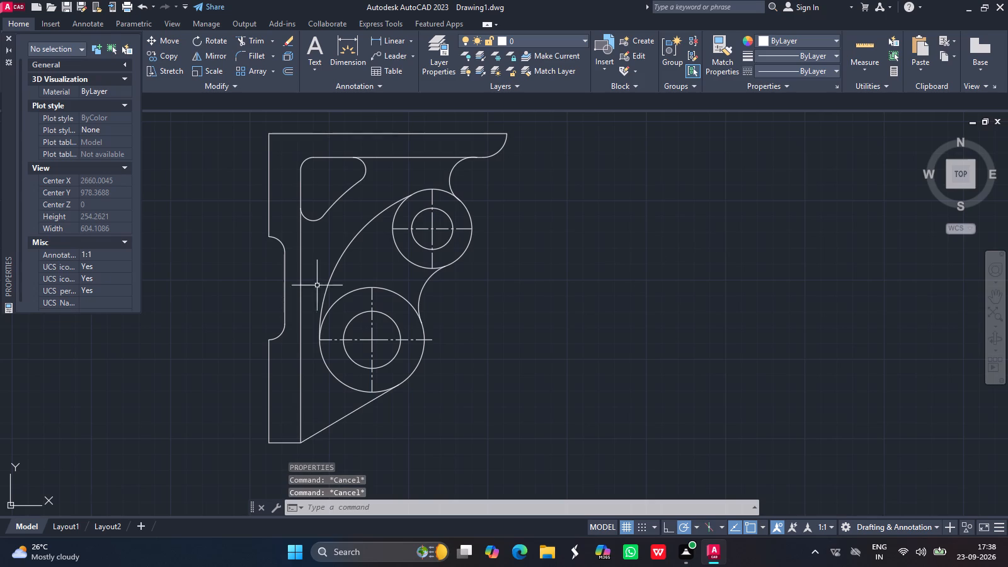
pyautogui.click(13, 39)
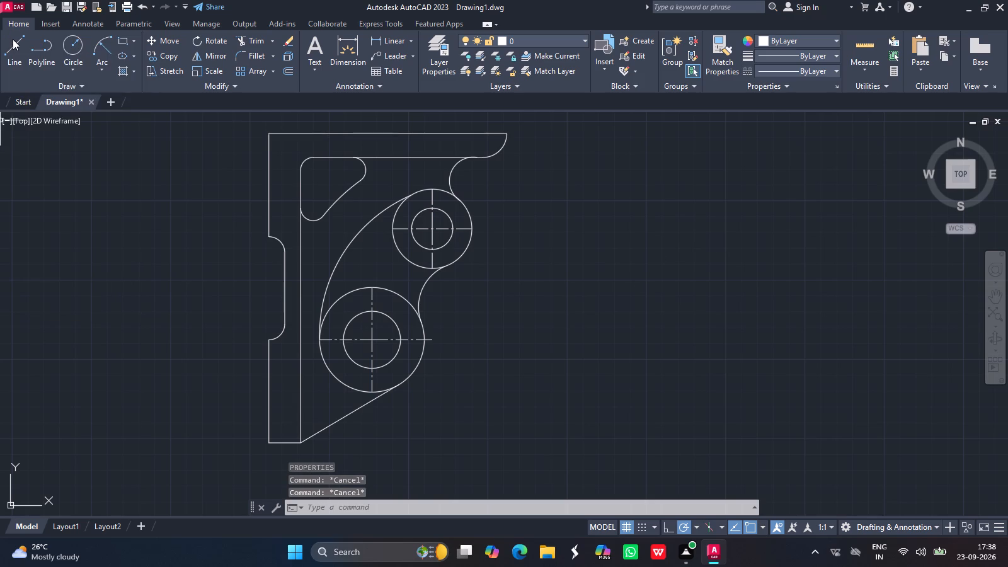
pyautogui.press('Escape')
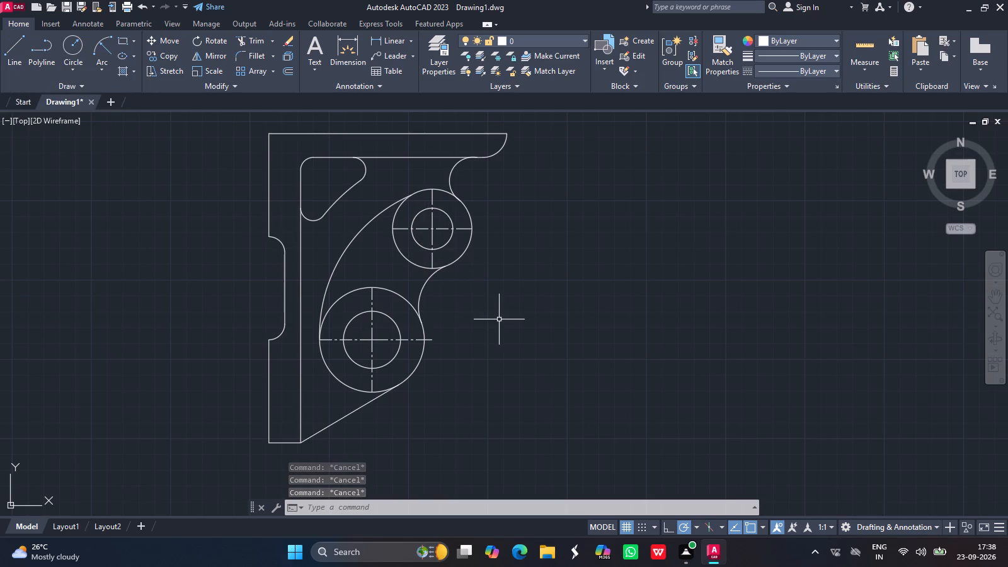
# Add a linear dimension for the bracket's overall height, placed outside the vertical leg's outer edge.
pyautogui.click(392, 40)
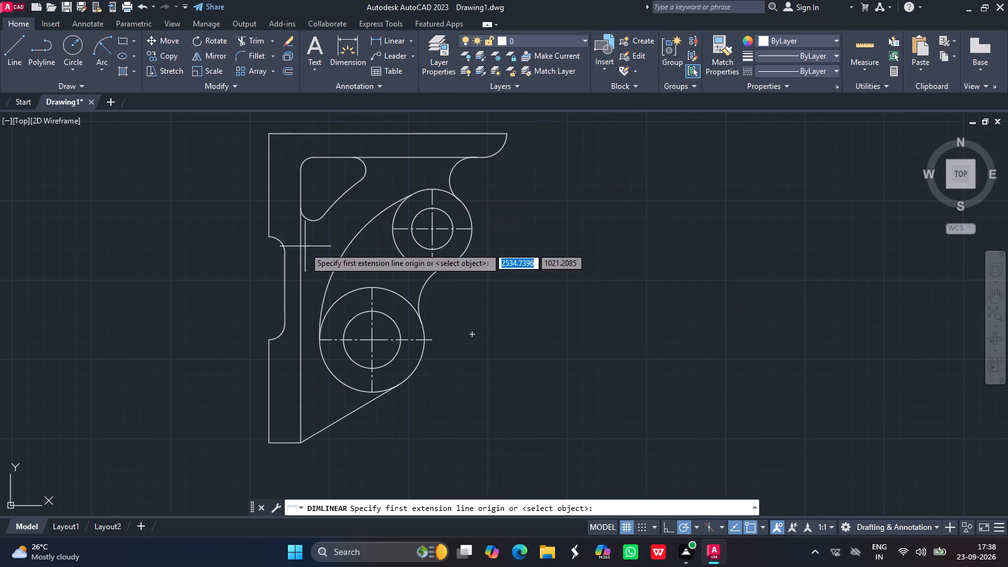
pyautogui.moveTo(267, 135); pyautogui.dragTo(263, 315)
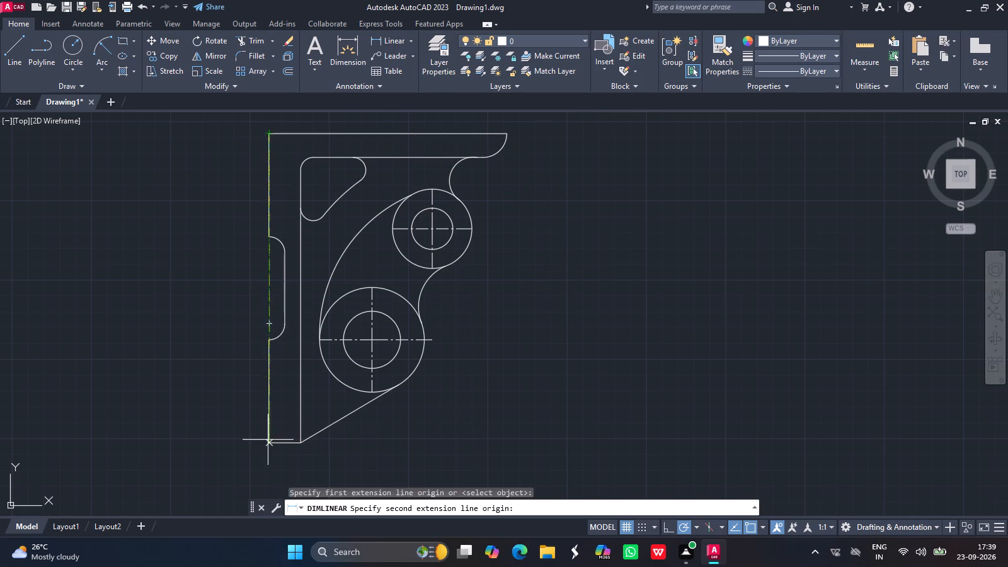
pyautogui.moveTo(269, 441); pyautogui.dragTo(241, 441)
pyautogui.click(241, 441)
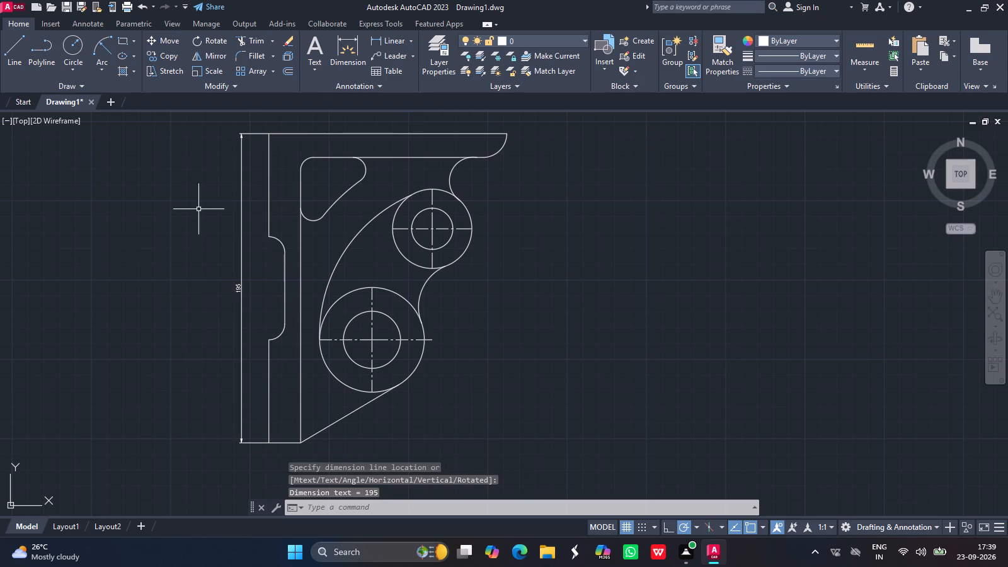
# Add a linear dimension for the full length of the bracket's top edge, placed just above it.
pyautogui.click(381, 43)
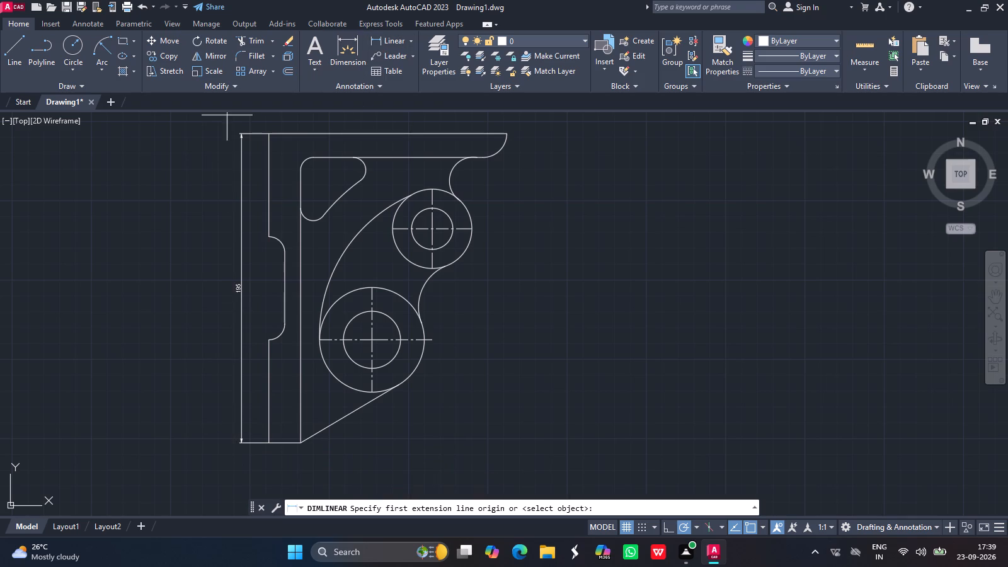
pyautogui.moveTo(268, 134); pyautogui.dragTo(497, 144)
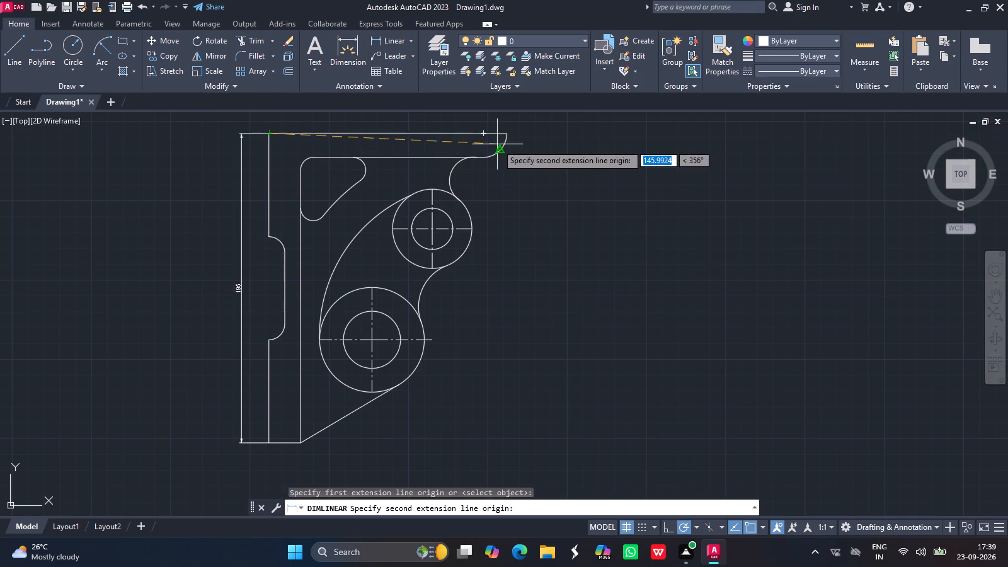
pyautogui.moveTo(505, 133); pyautogui.dragTo(503, 115)
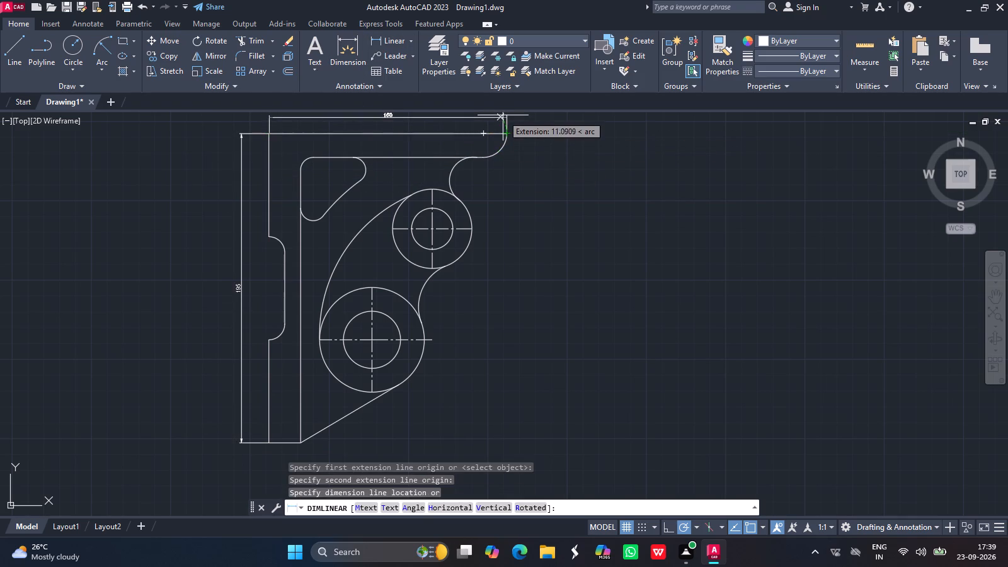
pyautogui.moveTo(503, 115); pyautogui.dragTo(503, 120)
pyautogui.click(503, 120)
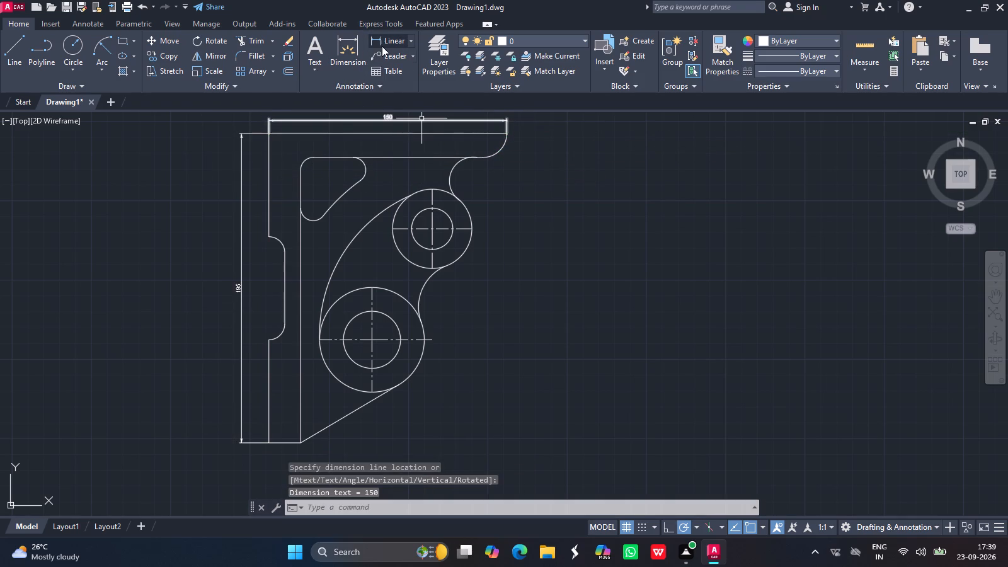
# Add a vertical linear dimension for the top flange's thickness near the middle of the flange.
pyautogui.click(380, 42)
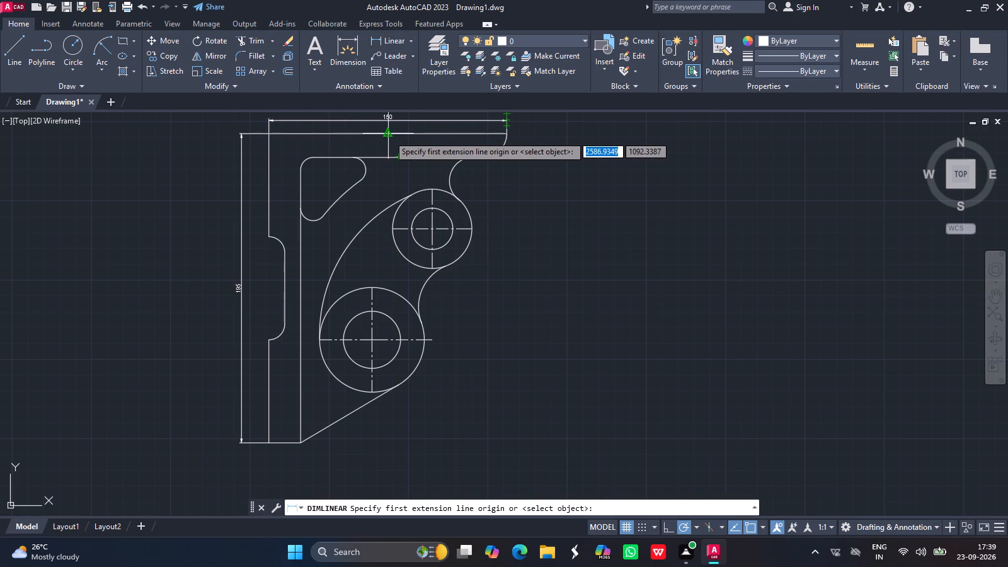
pyautogui.moveTo(389, 135); pyautogui.dragTo(388, 156)
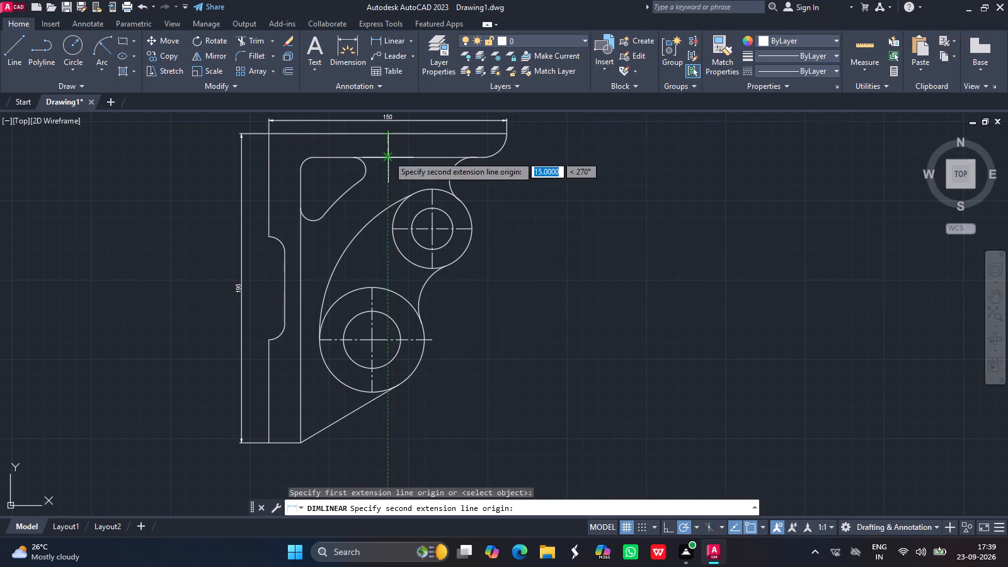
pyautogui.moveTo(388, 156); pyautogui.dragTo(398, 153)
pyautogui.moveTo(398, 153); pyautogui.dragTo(321, 76)
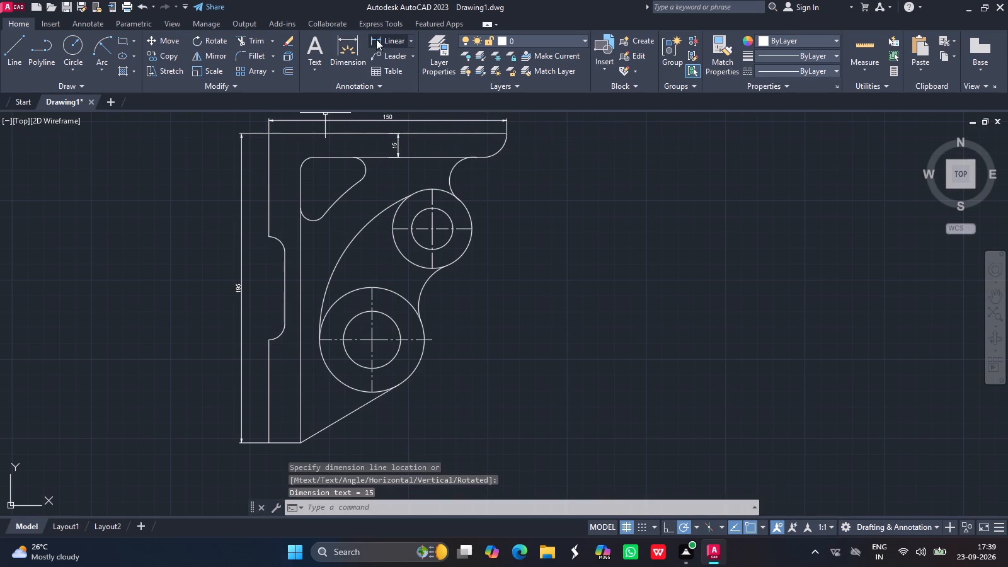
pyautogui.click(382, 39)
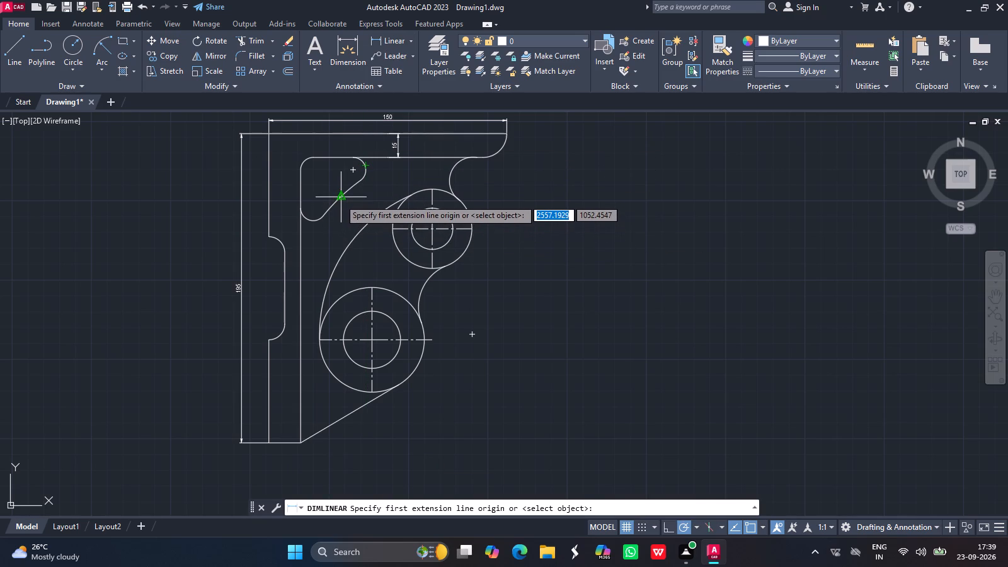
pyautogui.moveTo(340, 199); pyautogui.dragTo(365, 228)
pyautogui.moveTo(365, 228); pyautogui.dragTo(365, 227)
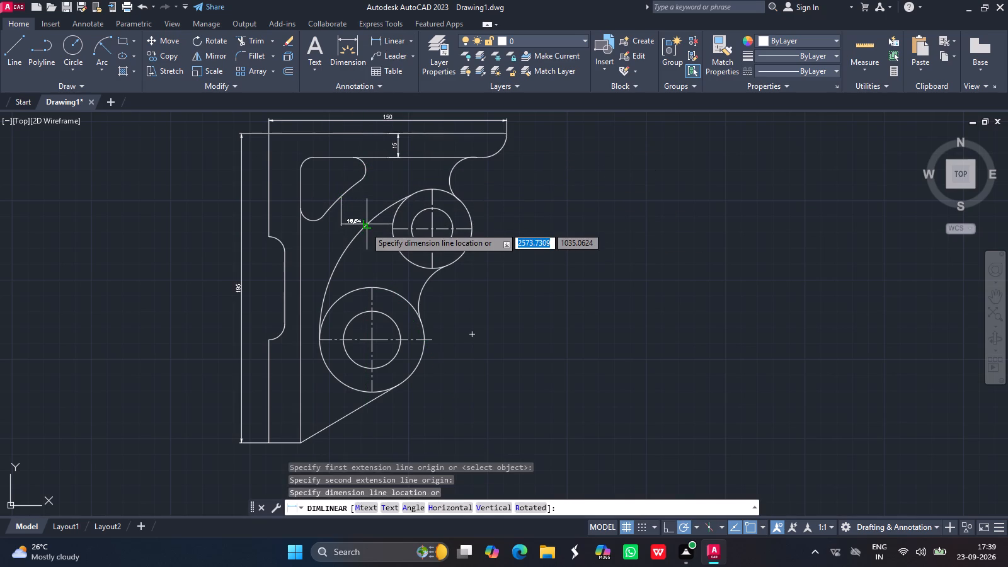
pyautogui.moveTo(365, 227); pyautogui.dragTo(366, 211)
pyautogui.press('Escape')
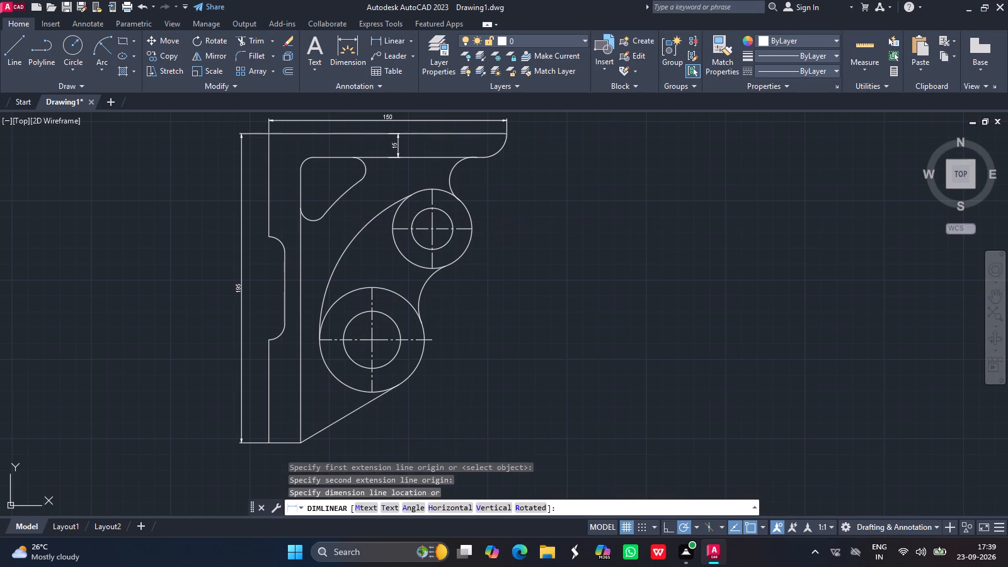
# Add an aligned dimension for the gap between the filleted pocket's curved edge and the large arc.
pyautogui.click(412, 43)
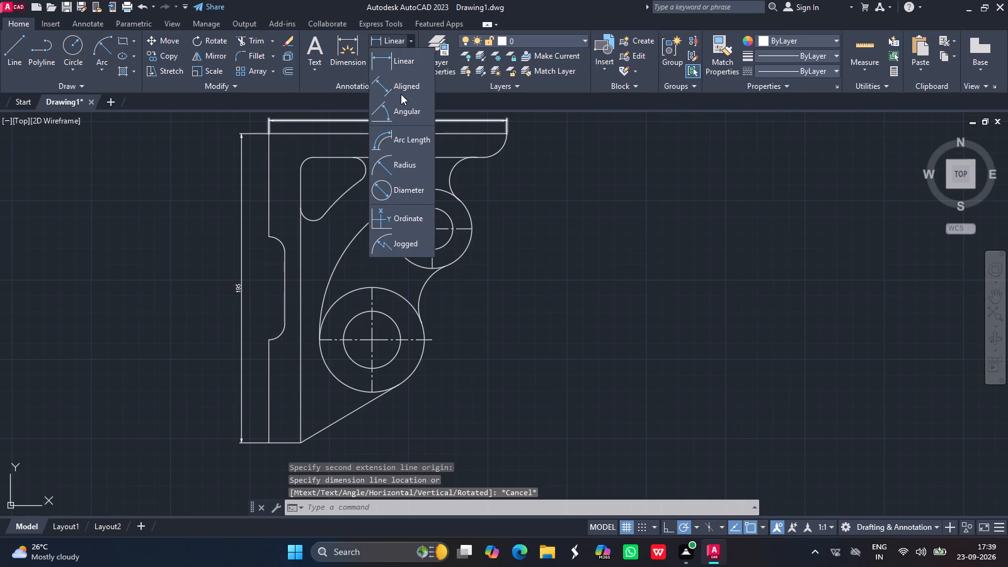
pyautogui.click(401, 89)
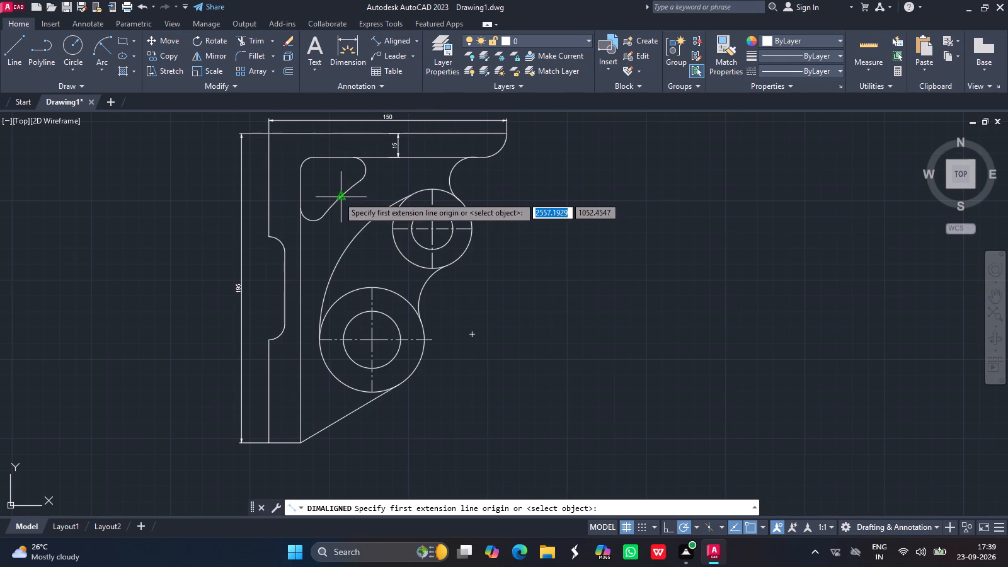
pyautogui.moveTo(340, 194); pyautogui.dragTo(367, 227)
pyautogui.moveTo(367, 227); pyautogui.dragTo(367, 220)
pyautogui.moveTo(367, 220); pyautogui.dragTo(384, 186)
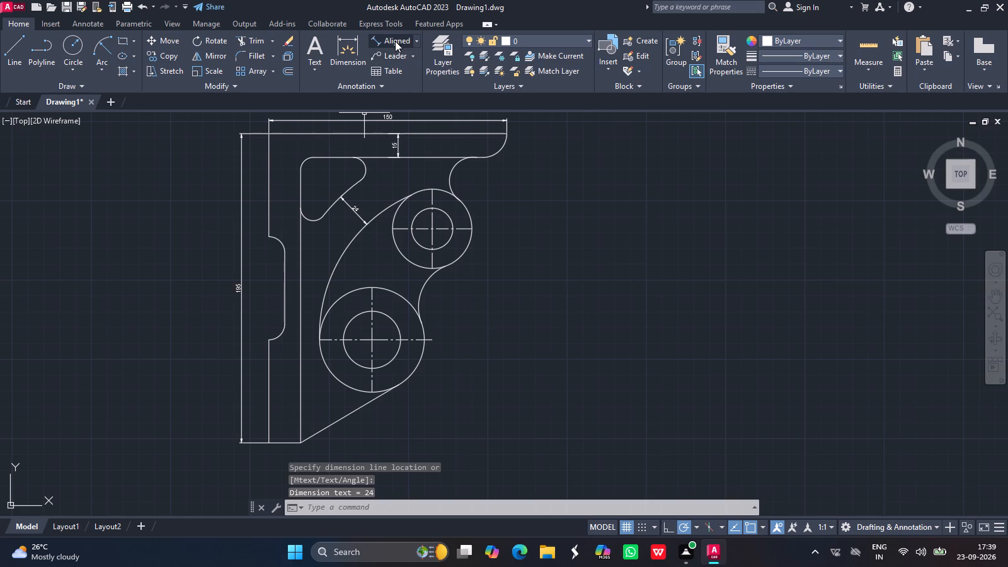
# Add a vertical linear dimension from the top edge's free end to the upper circles' centre, placed just outside the flange tip.
pyautogui.click(414, 41)
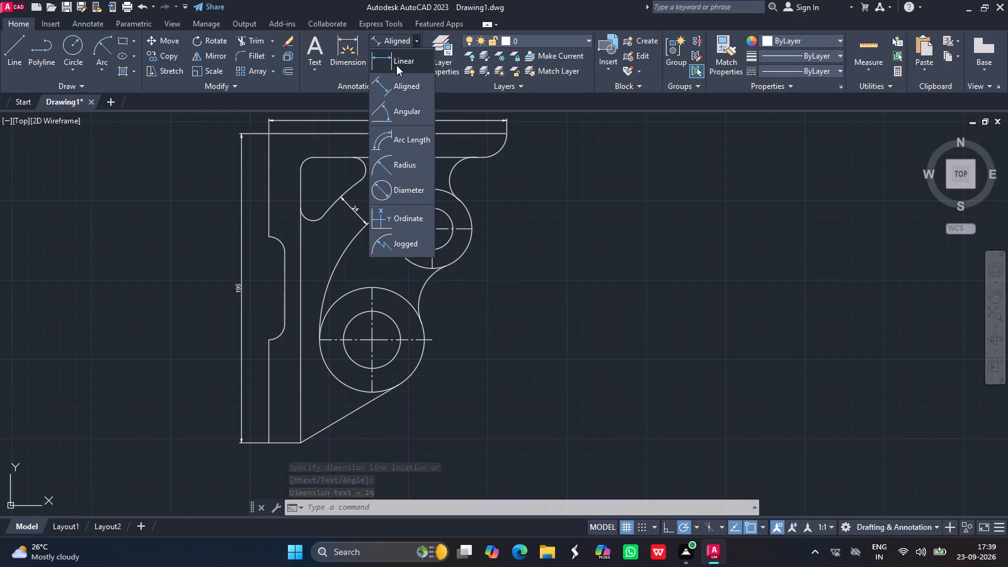
pyautogui.click(396, 65)
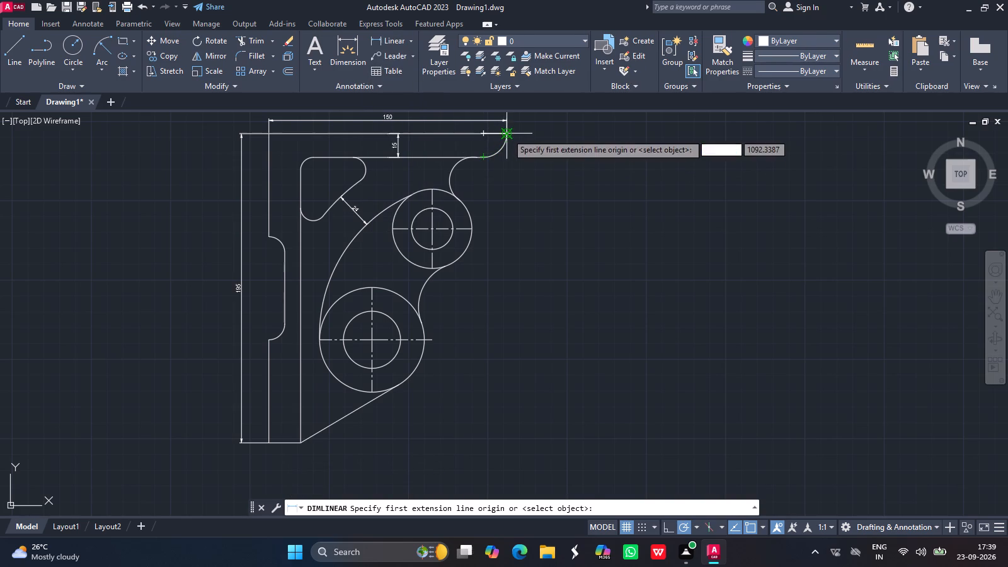
pyautogui.moveTo(507, 133); pyautogui.dragTo(516, 237)
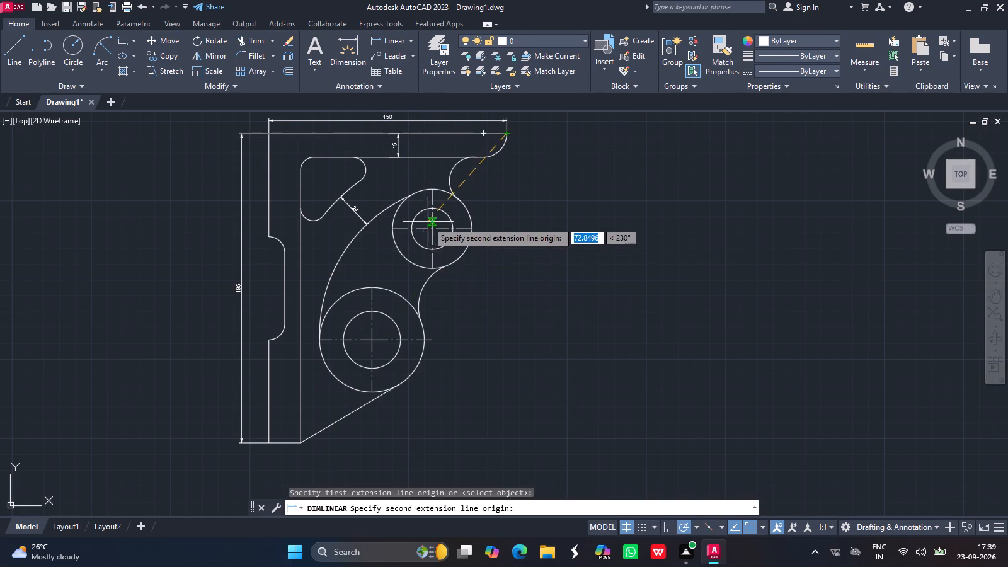
pyautogui.moveTo(431, 229); pyautogui.dragTo(508, 217)
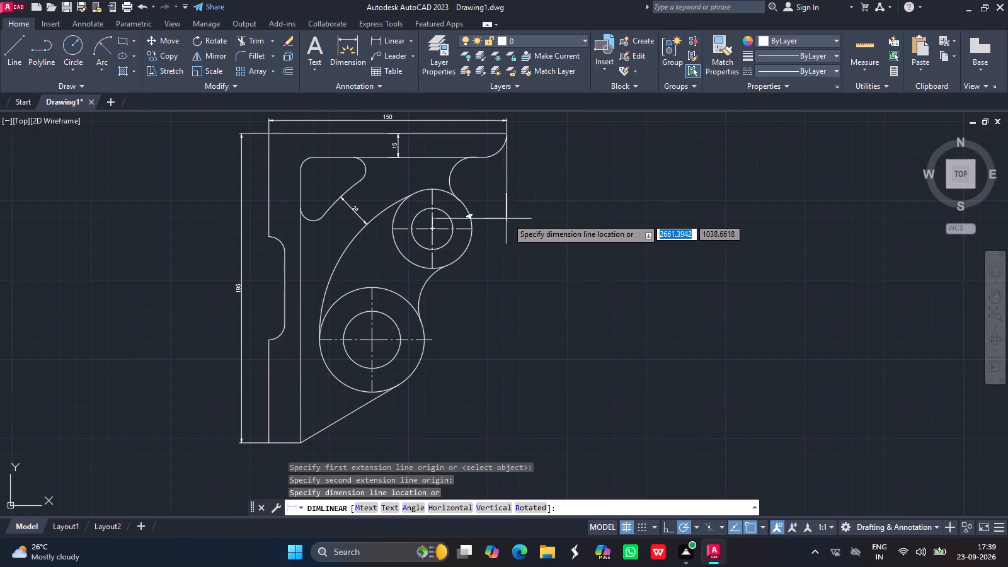
pyautogui.moveTo(508, 217); pyautogui.dragTo(510, 209)
pyautogui.click(510, 209)
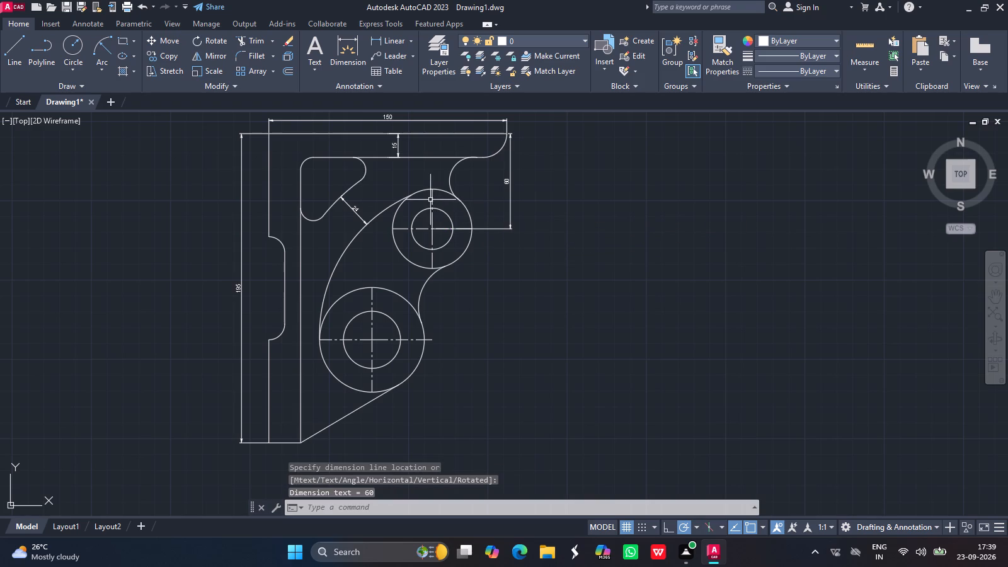
# Add a vertical linear dimension between the upper and lower circle centres, placed roughly in line beneath the previous dimension.
pyautogui.click(390, 38)
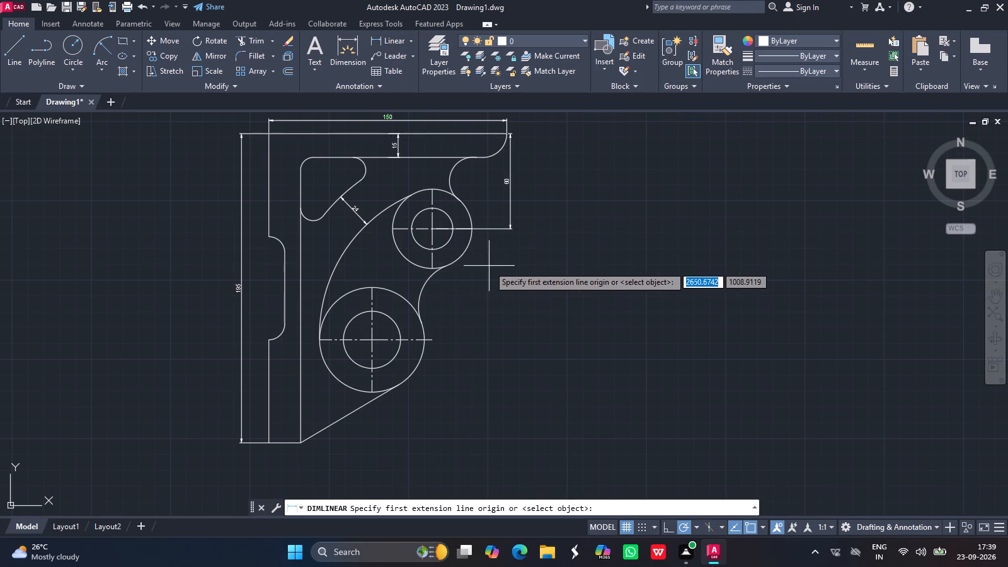
pyautogui.moveTo(436, 226); pyautogui.dragTo(484, 338)
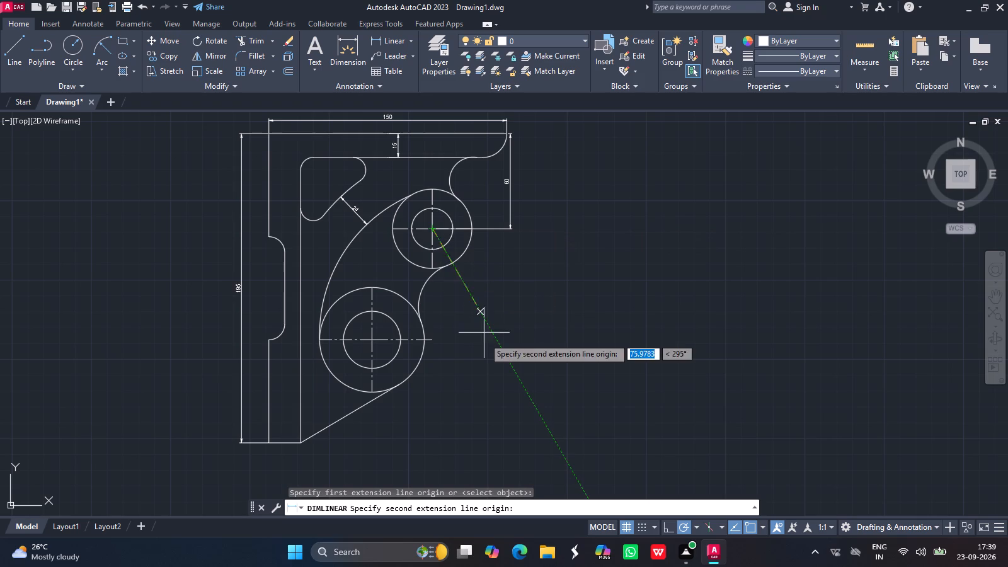
pyautogui.moveTo(375, 341); pyautogui.dragTo(457, 340)
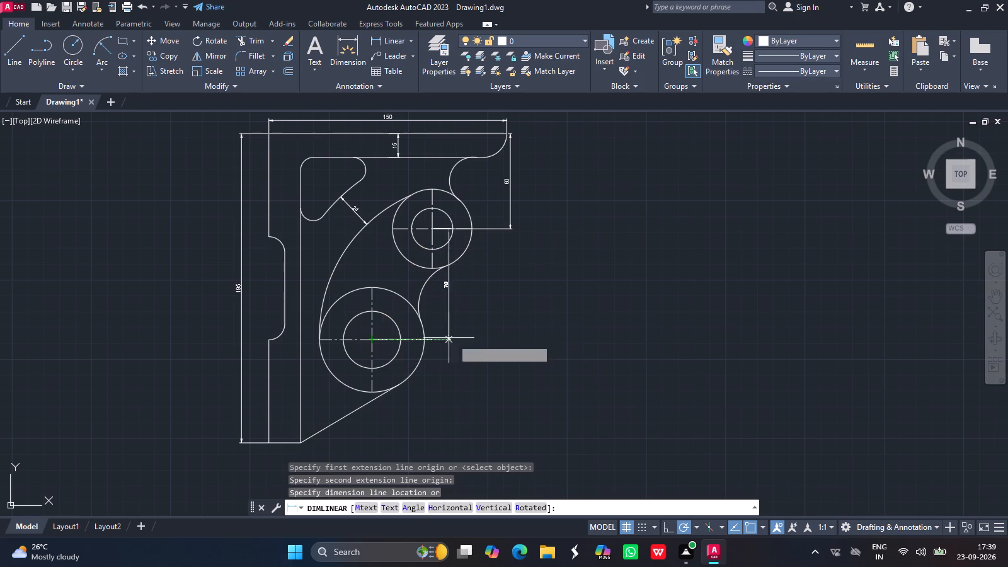
pyautogui.moveTo(457, 340); pyautogui.dragTo(508, 340)
pyautogui.click(508, 340)
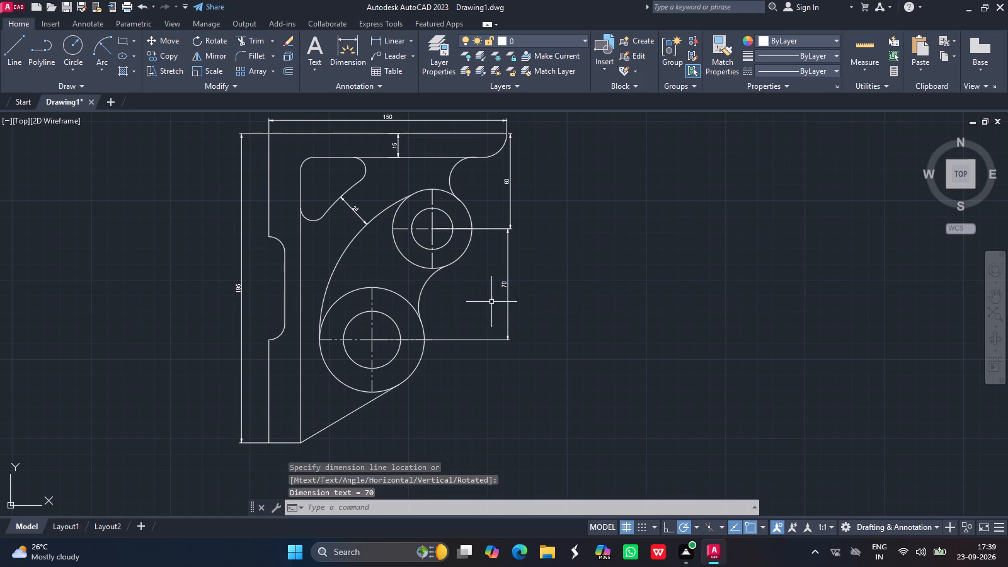
# Add a horizontal linear dimension from the leg's bottom outer corner to the lower circles' centre, placed just below the bracket.
pyautogui.click(384, 42)
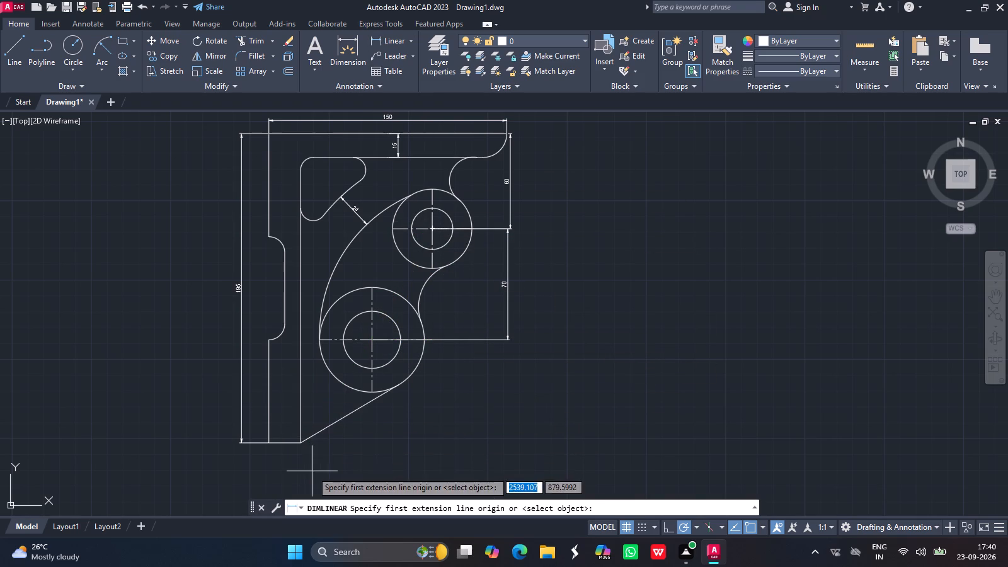
pyautogui.moveTo(267, 444); pyautogui.dragTo(348, 443)
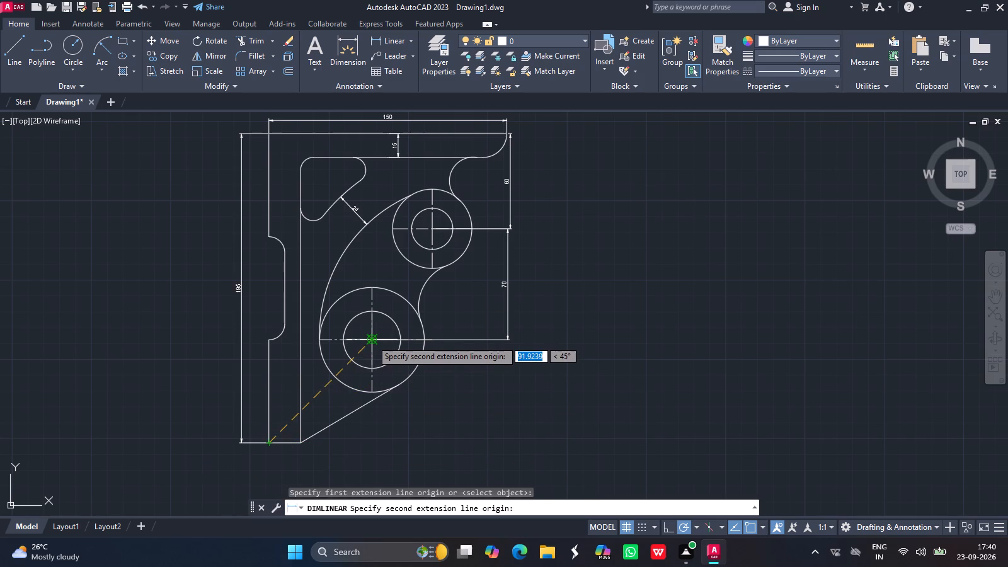
pyautogui.moveTo(372, 340); pyautogui.dragTo(369, 442)
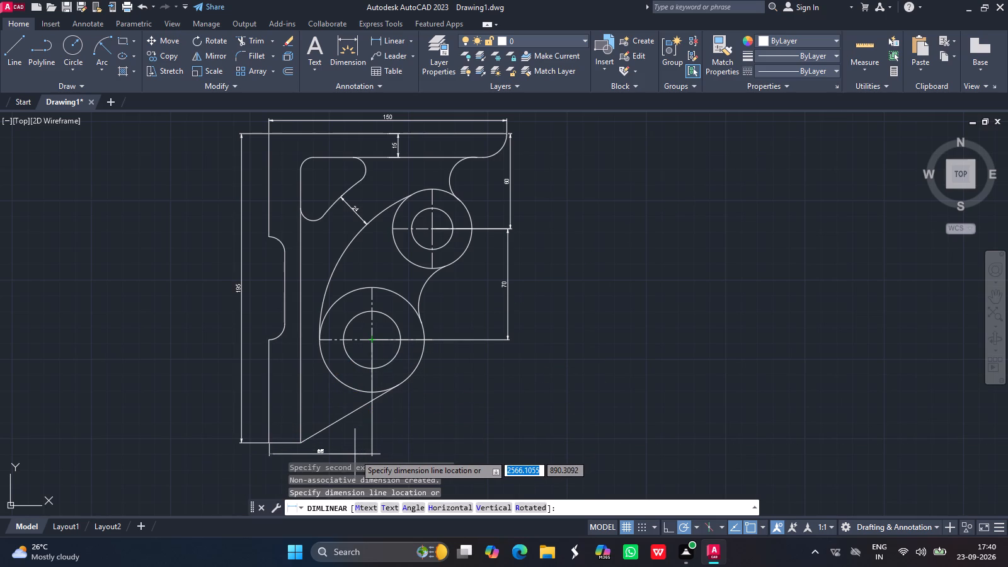
pyautogui.moveTo(355, 454); pyautogui.dragTo(338, 372)
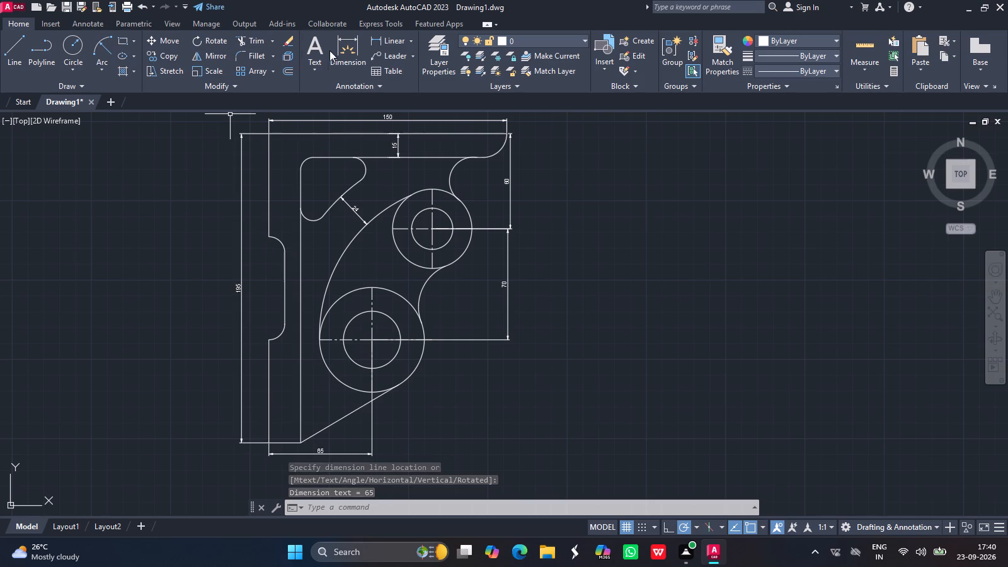
# Add a horizontal linear dimension between the lower and upper circle centres, placed below the bracket in line with the previous one.
pyautogui.click(383, 38)
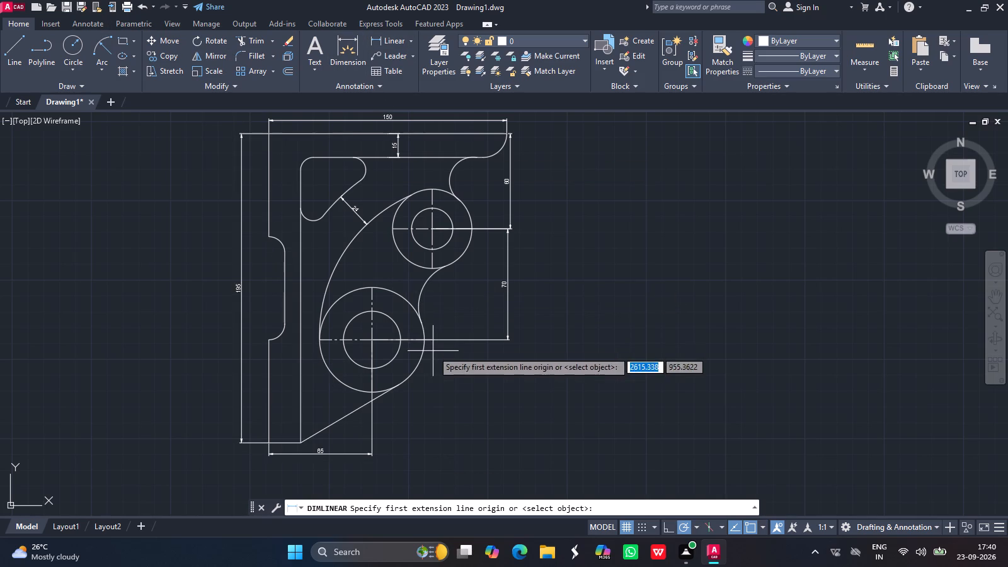
pyautogui.moveTo(369, 341); pyautogui.dragTo(440, 420)
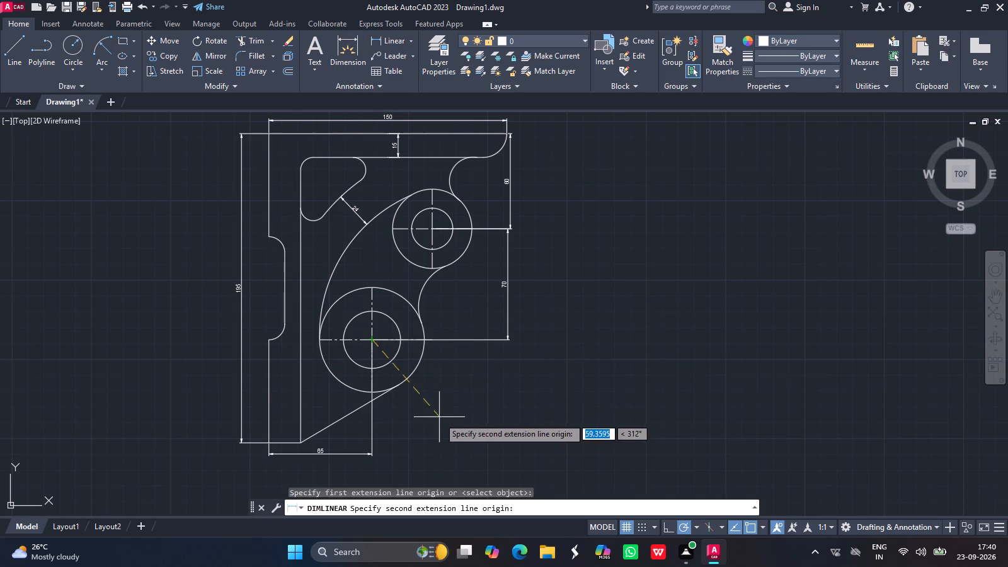
pyautogui.moveTo(440, 420); pyautogui.dragTo(440, 425)
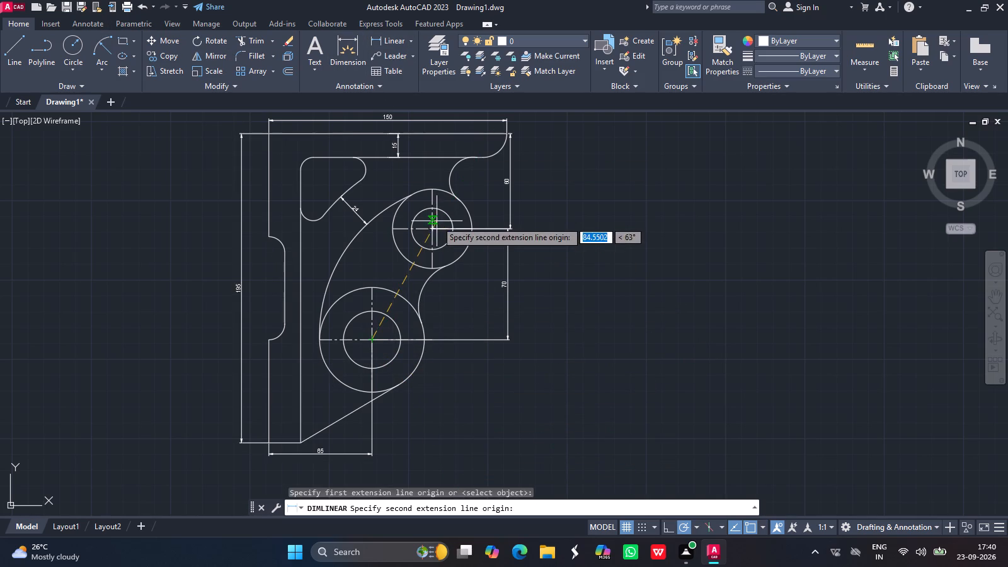
pyautogui.moveTo(433, 227); pyautogui.dragTo(444, 384)
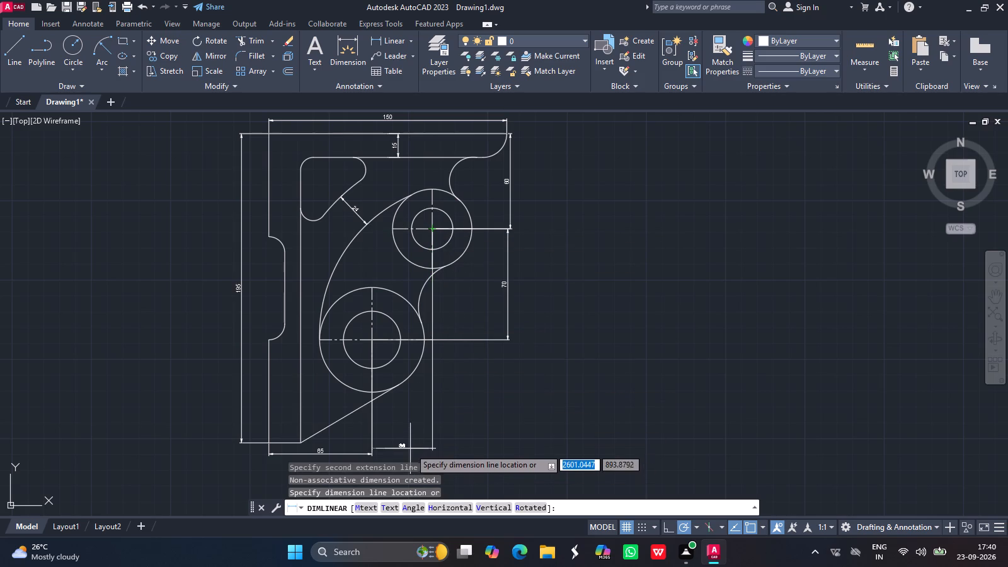
pyautogui.click(414, 454)
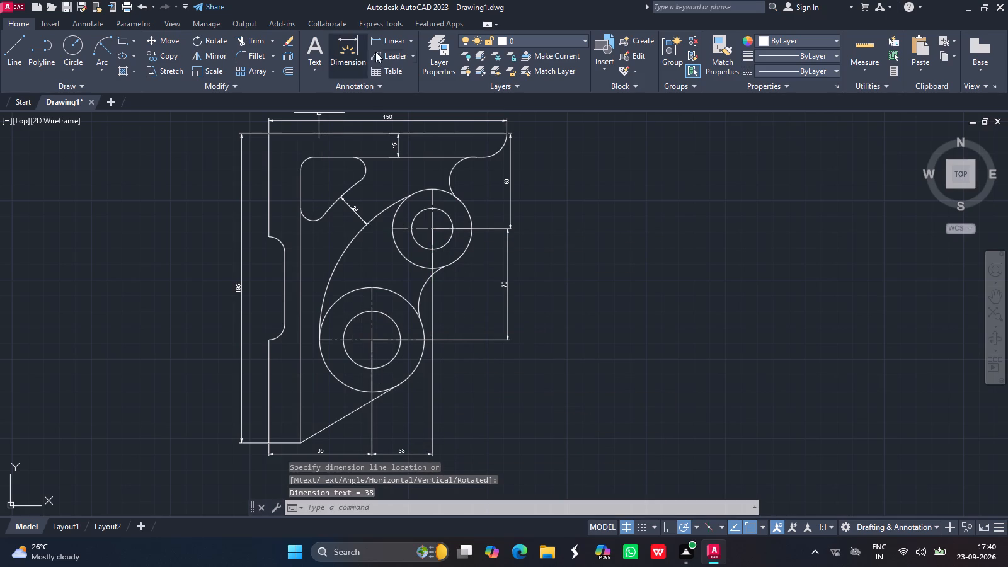
# Add a vertical linear dimension across the recess opening in the leg's outer edge, placed just outside that edge.
pyautogui.click(389, 41)
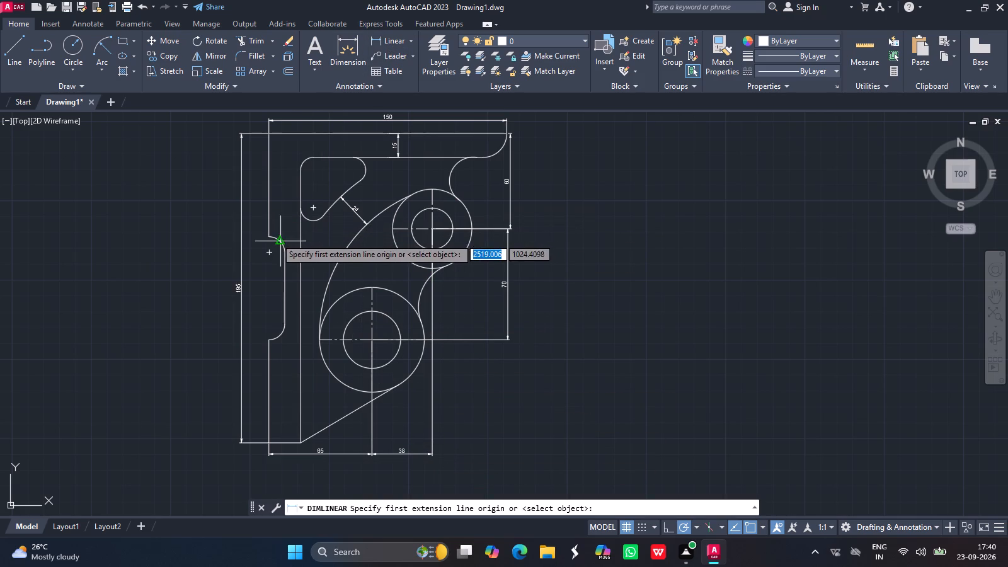
pyautogui.moveTo(267, 238); pyautogui.dragTo(273, 309)
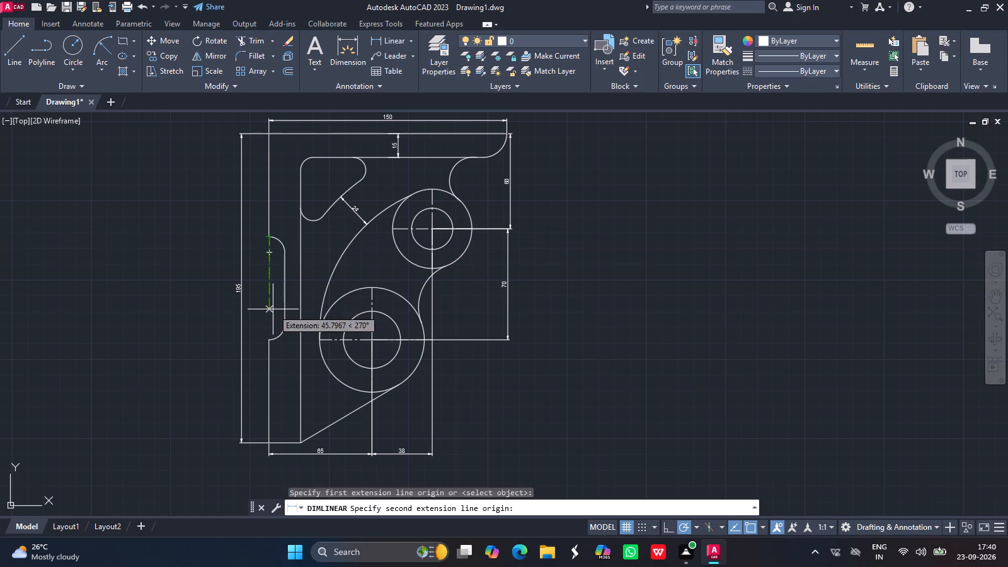
pyautogui.moveTo(270, 338); pyautogui.dragTo(263, 338)
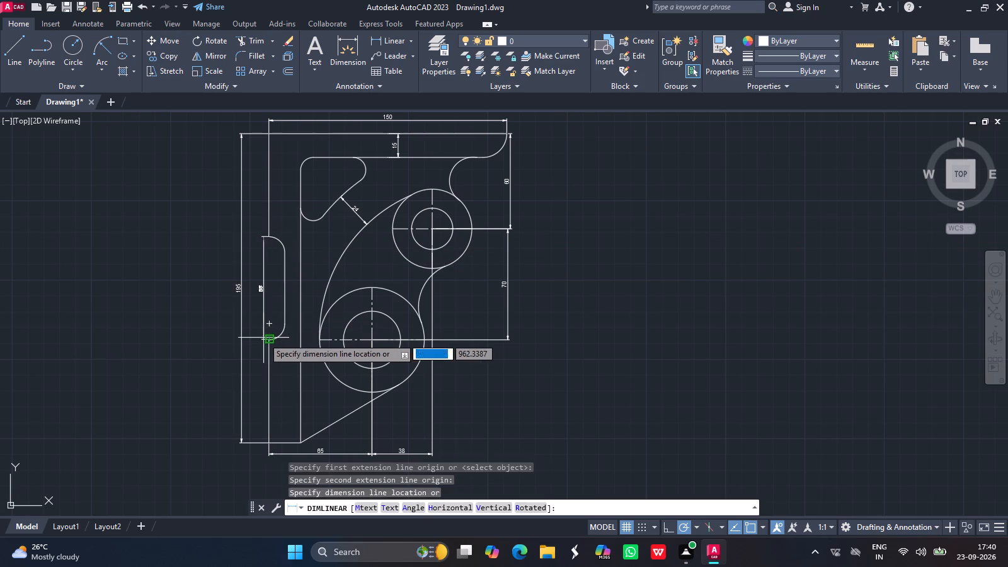
pyautogui.moveTo(263, 338); pyautogui.dragTo(259, 337)
pyautogui.click(259, 337)
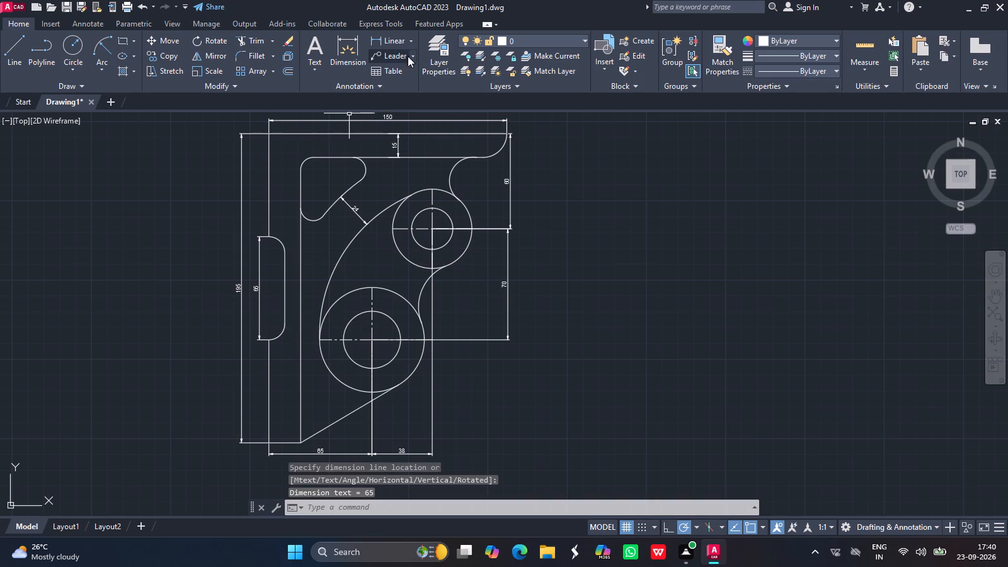
# Add a vertical linear dimension from the recess's lower end to the leg's bottom corner, placed inside the overall height dimension.
pyautogui.click(396, 40)
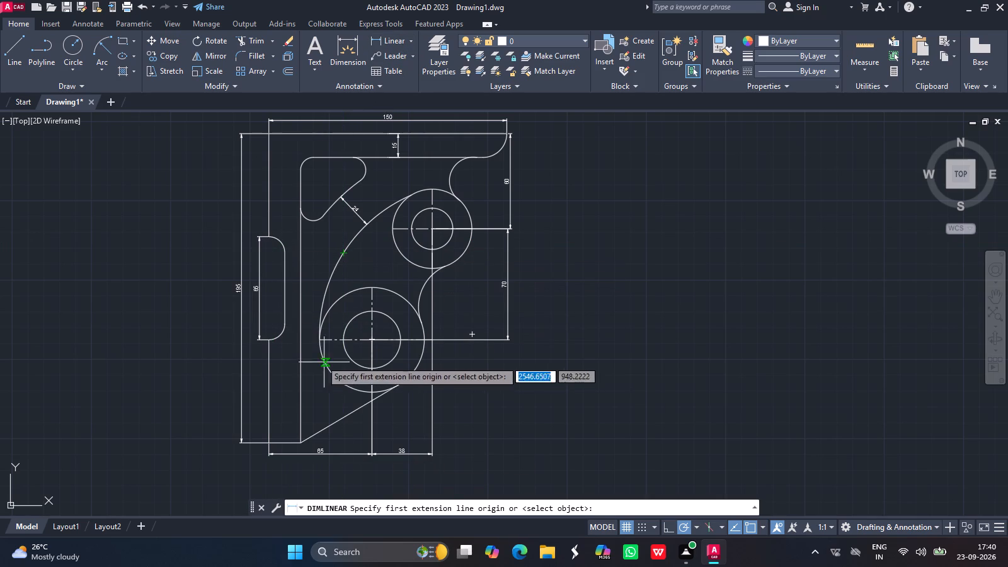
pyautogui.moveTo(270, 342); pyautogui.dragTo(270, 355)
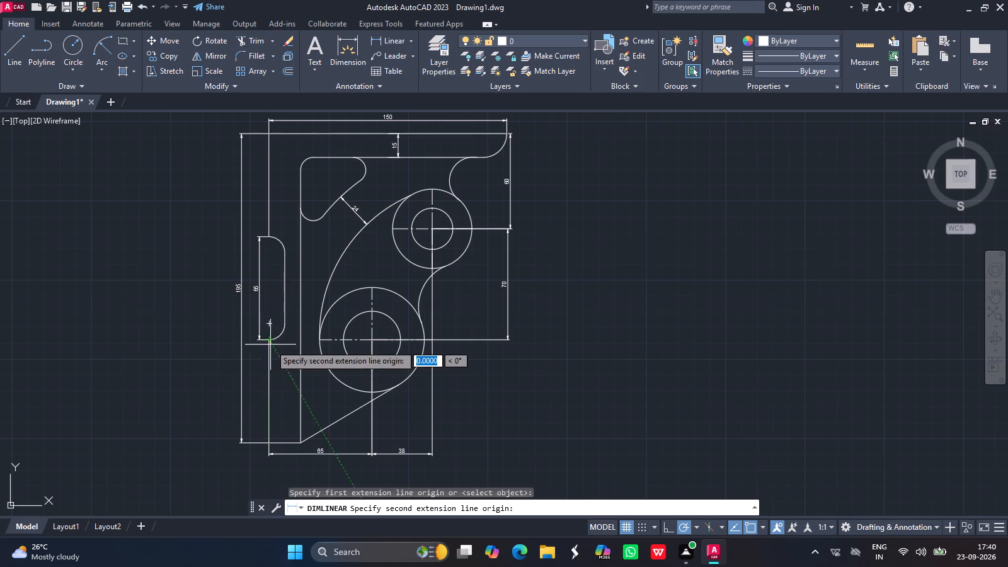
pyautogui.moveTo(270, 355); pyautogui.dragTo(280, 457)
pyautogui.moveTo(268, 442); pyautogui.dragTo(259, 438)
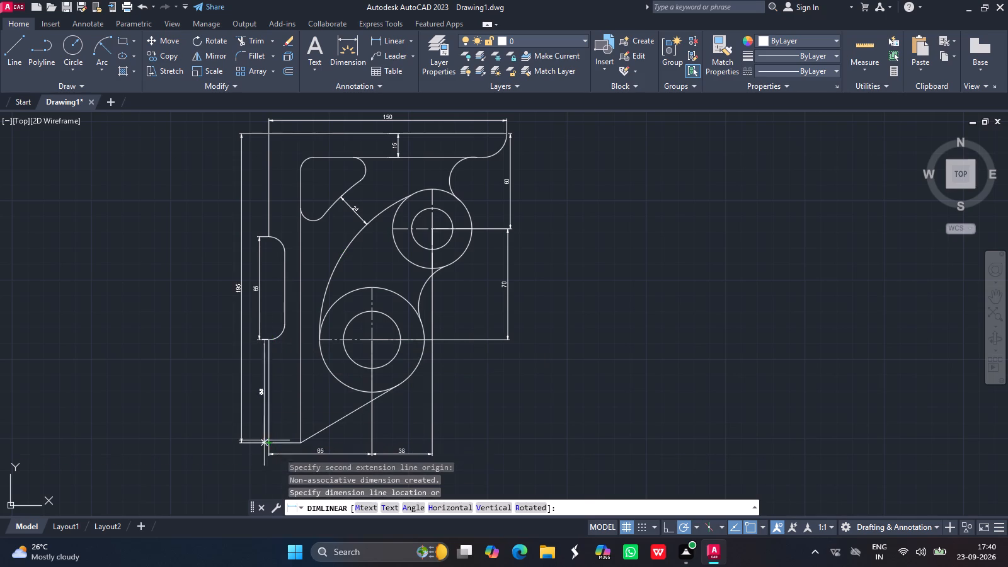
pyautogui.moveTo(259, 438); pyautogui.dragTo(258, 437)
pyautogui.click(258, 437)
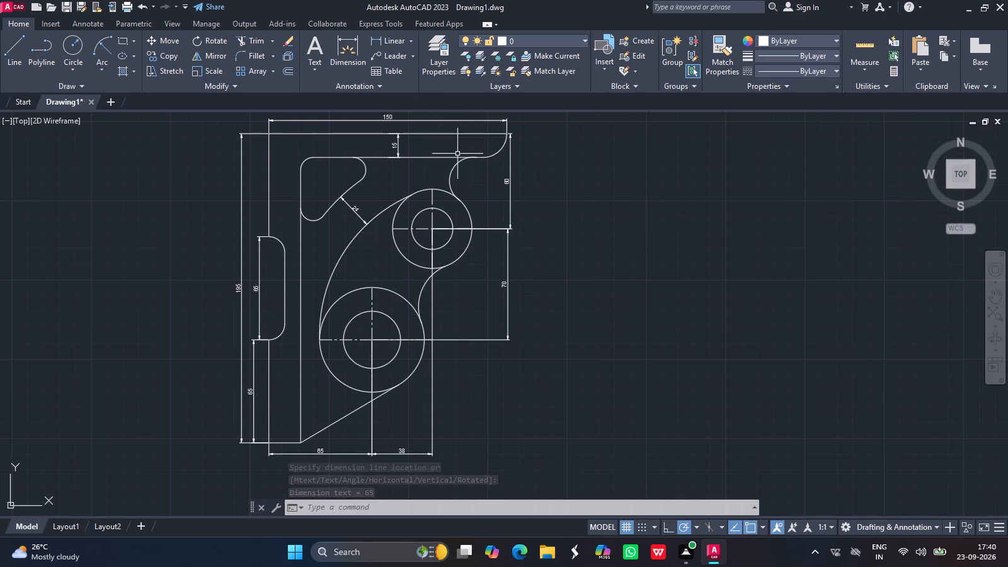
# Add a radius dimension to the concave arc joining the top flange to the upper outer circle.
pyautogui.click(411, 44)
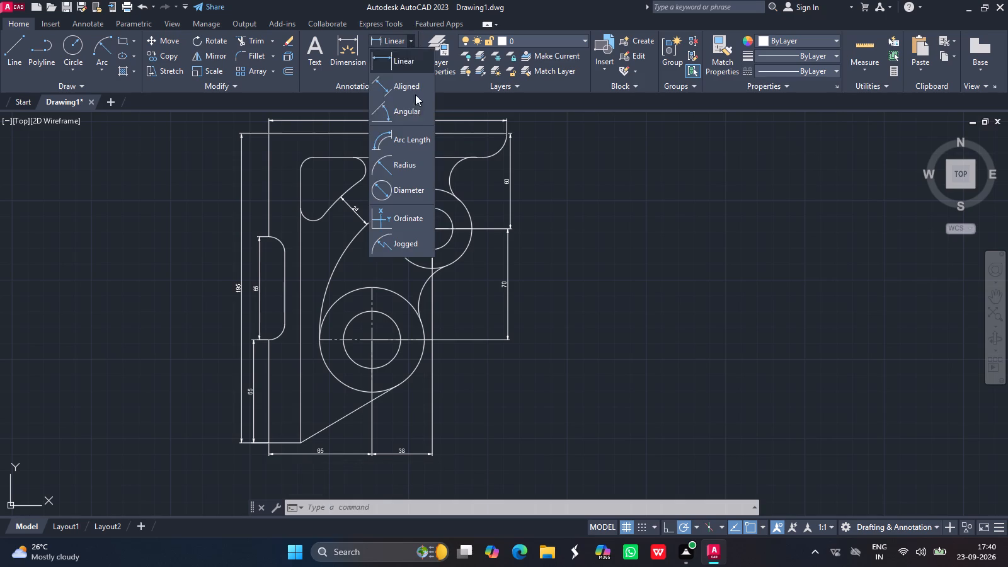
pyautogui.click(402, 161)
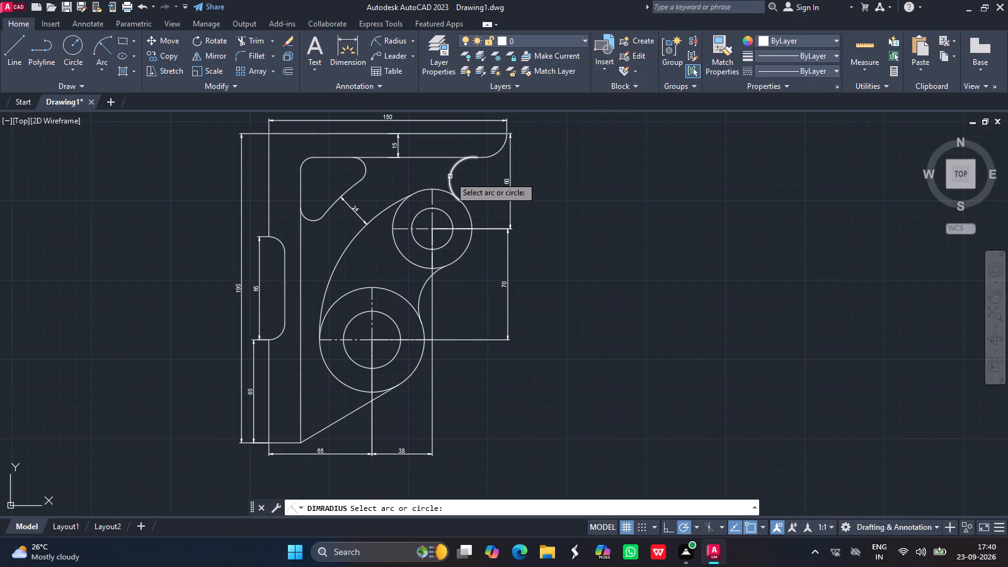
pyautogui.moveTo(450, 176); pyautogui.dragTo(459, 181)
pyautogui.click(459, 181)
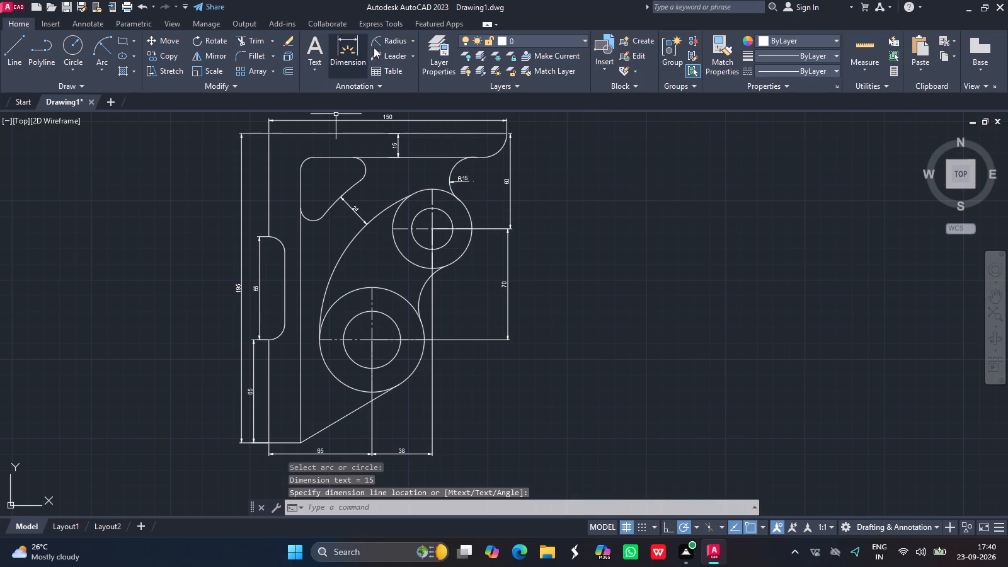
# Add a radius dimension to the upper outer circle, with its text just outside the circle.
pyautogui.click(383, 38)
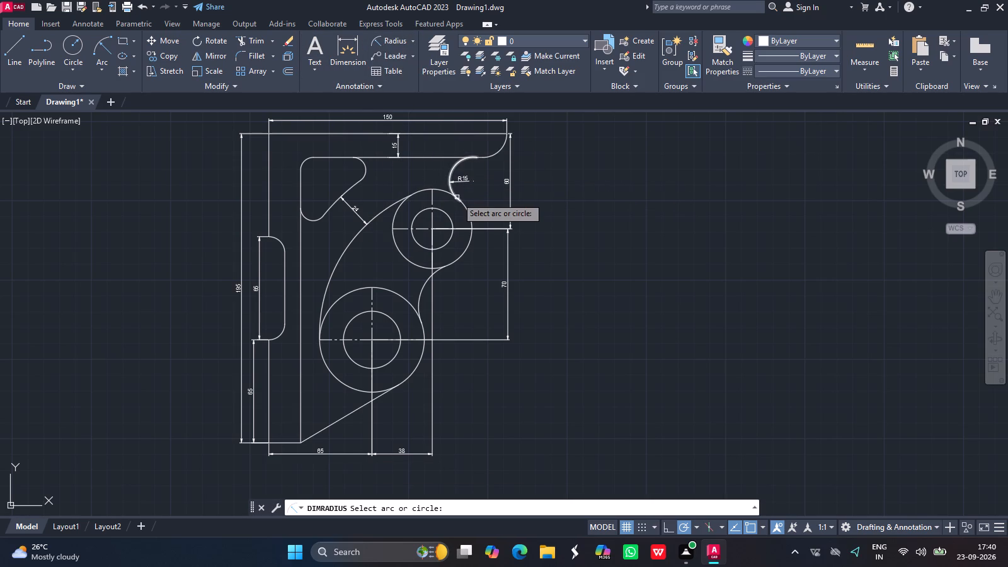
pyautogui.moveTo(465, 204); pyautogui.dragTo(472, 202)
pyautogui.moveTo(472, 202); pyautogui.dragTo(371, 66)
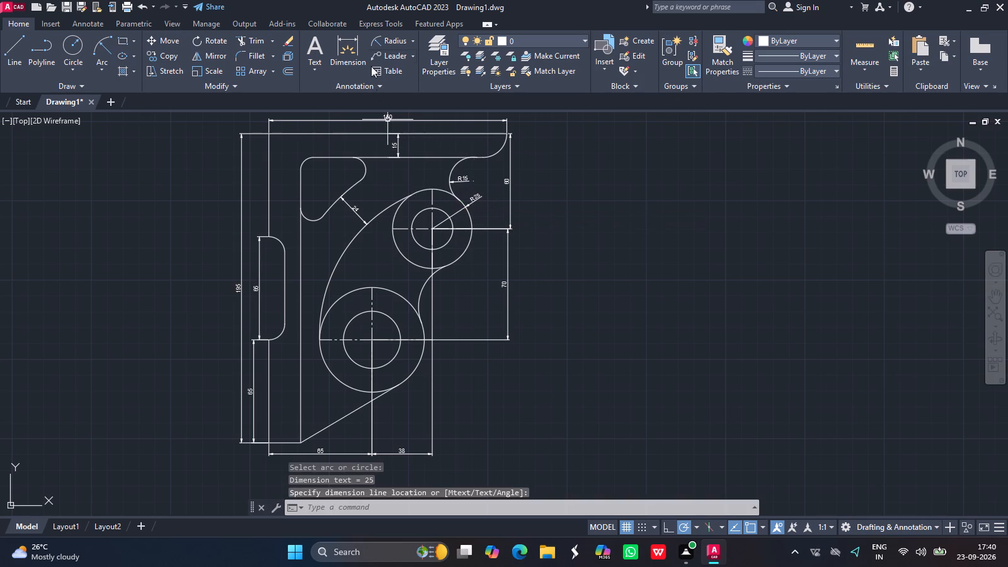
# Add a radius dimension to the upper inner circle, with its text outside the outer circle.
pyautogui.moveTo(371, 66); pyautogui.dragTo(387, 42)
pyautogui.click(387, 42)
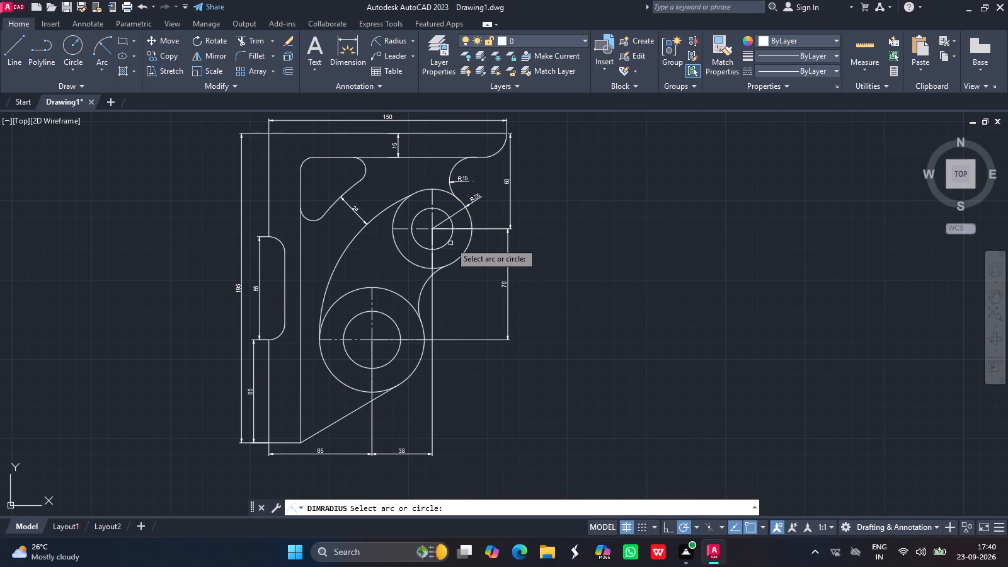
pyautogui.moveTo(449, 241); pyautogui.dragTo(473, 272)
pyautogui.click(473, 272)
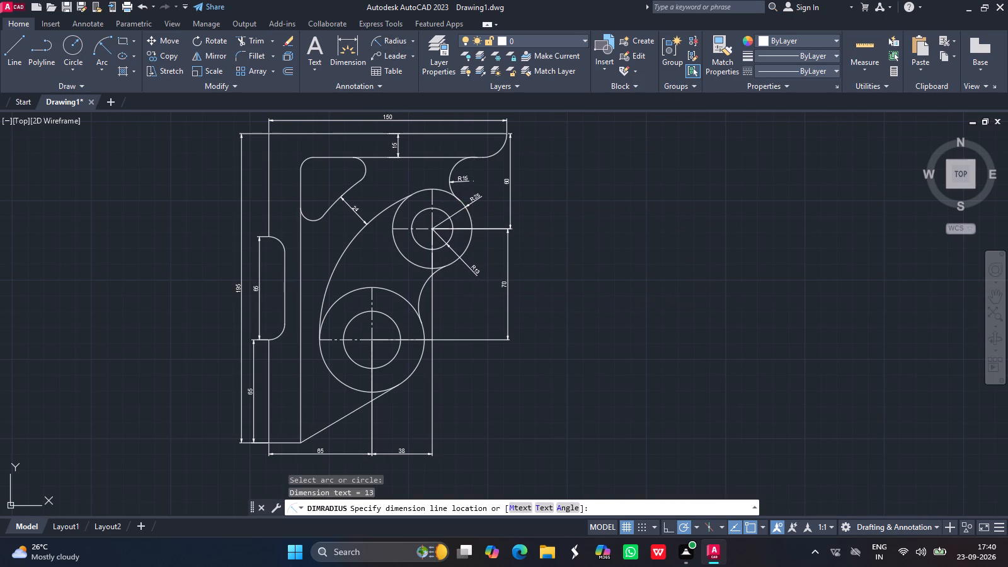
# Add a radius dimension to the concave arc joining the two outer circles, with its text just outside the profile.
pyautogui.click(391, 37)
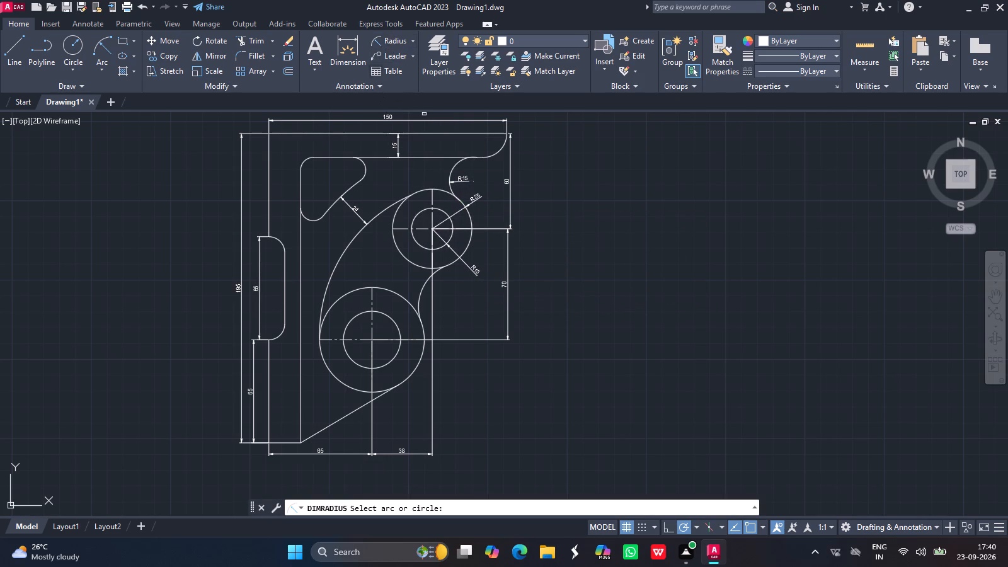
pyautogui.moveTo(425, 287); pyautogui.dragTo(441, 297)
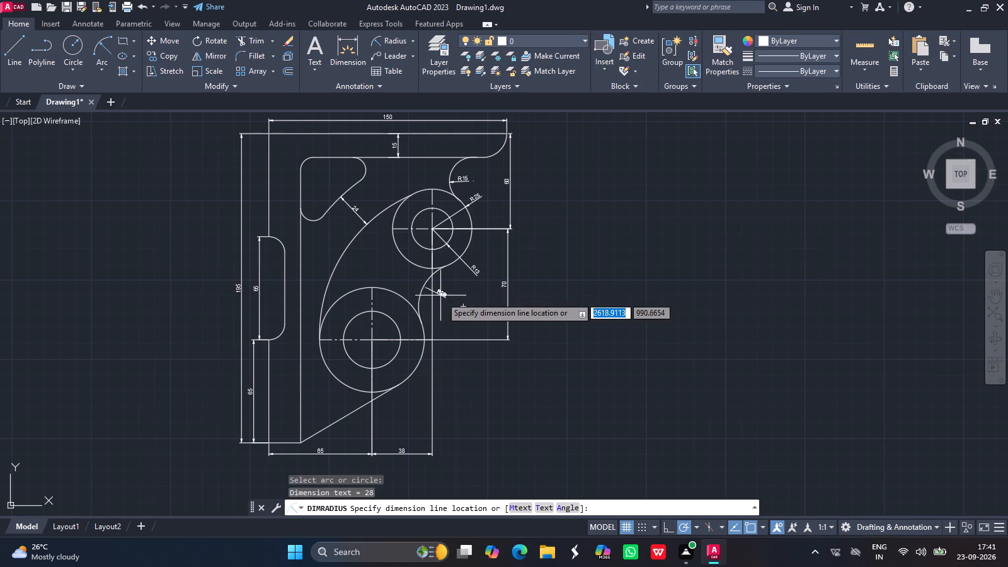
pyautogui.moveTo(441, 297); pyautogui.dragTo(443, 298)
pyautogui.click(443, 298)
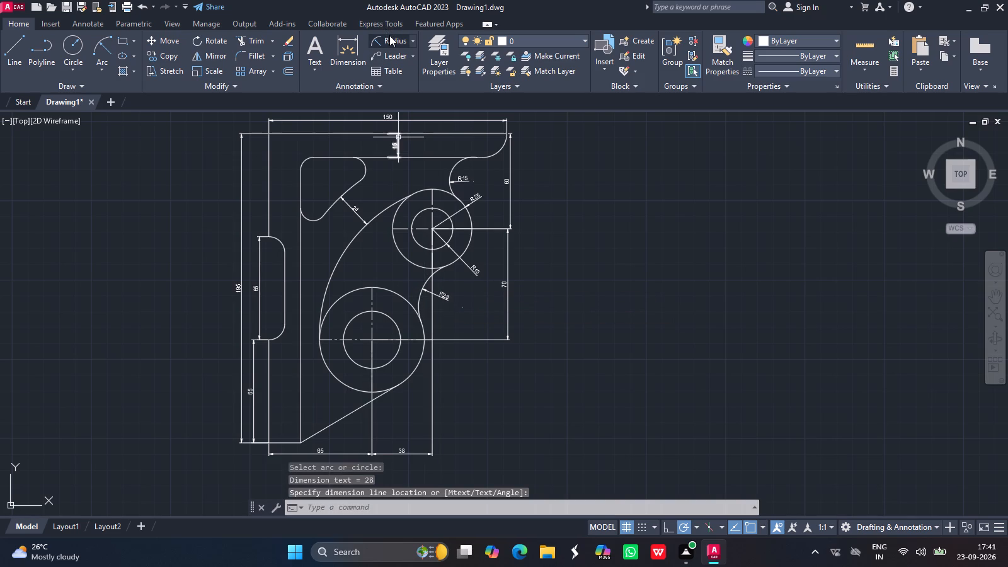
# Add a radius dimension to the large arc joining the two outer circles, with its text on the inner side.
pyautogui.click(389, 35)
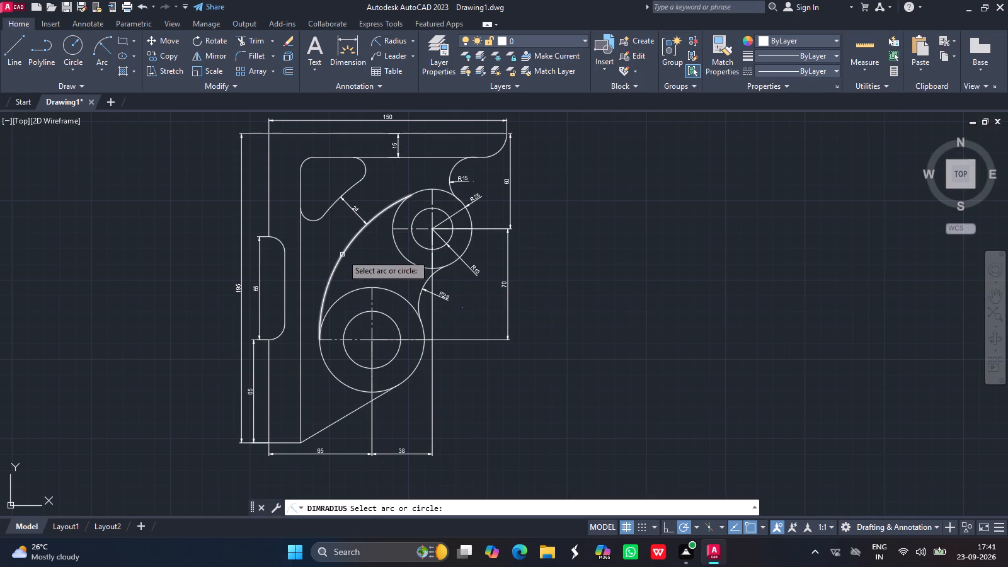
pyautogui.moveTo(342, 255); pyautogui.dragTo(358, 263)
pyautogui.click(358, 263)
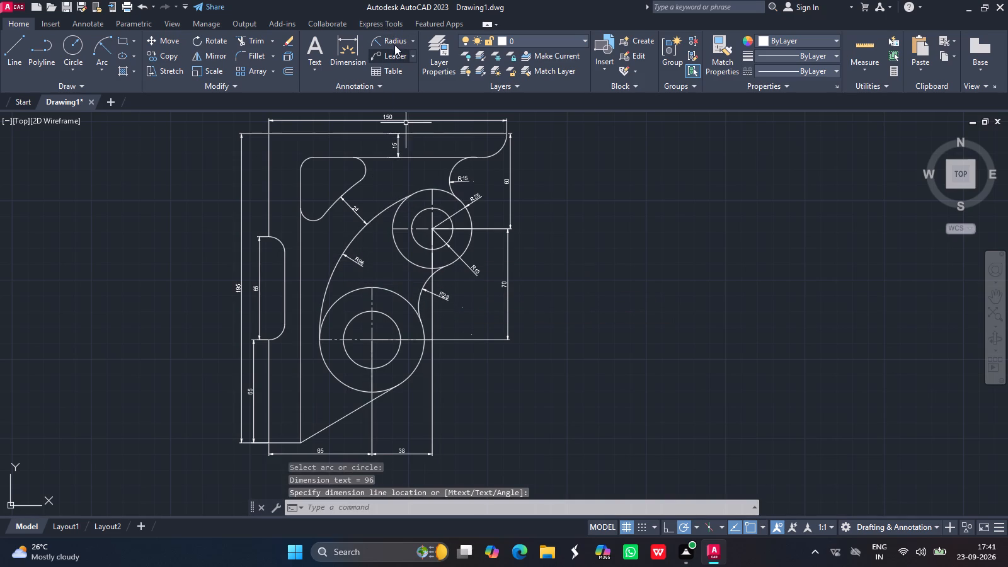
# Add a radius dimension to the lower inner circle, with its text below the outer circle near the sloped edge.
pyautogui.click(391, 42)
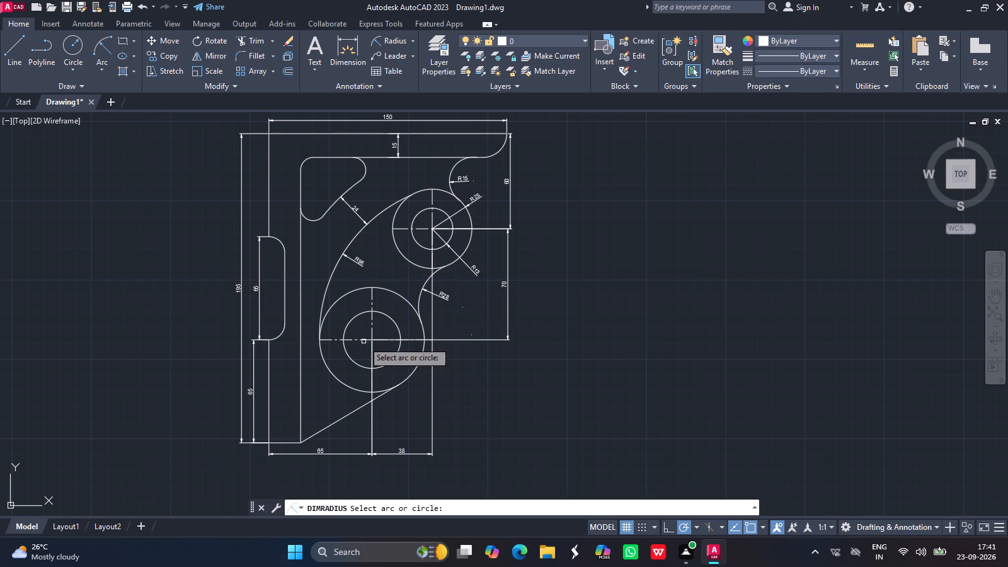
pyautogui.moveTo(358, 366); pyautogui.dragTo(323, 418)
pyautogui.moveTo(323, 418); pyautogui.dragTo(383, 197)
# Add a radius dimension to the lower outer circle, with its text just outside the circle at its lower right.
pyautogui.click(397, 42)
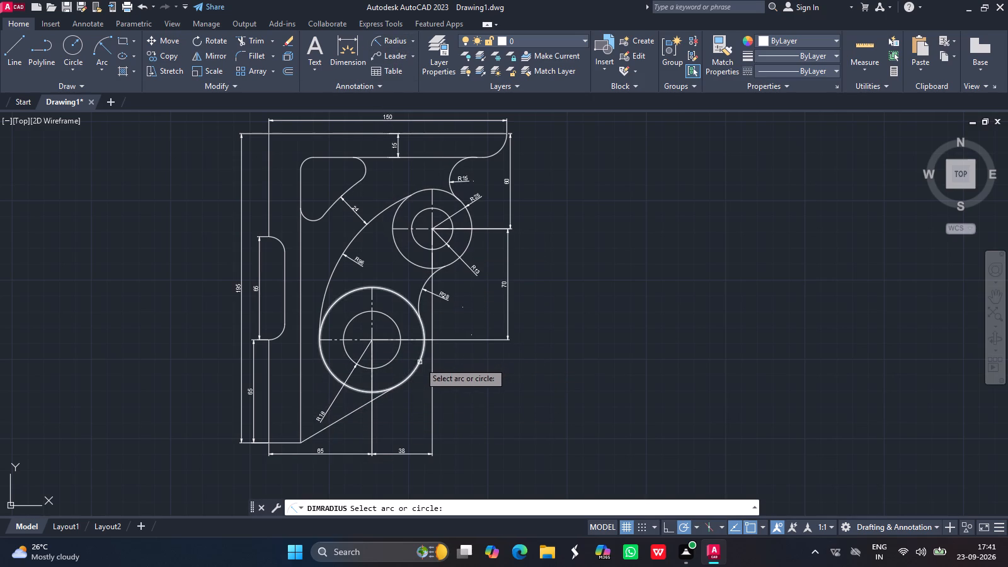
pyautogui.moveTo(419, 362); pyautogui.dragTo(415, 395)
pyautogui.click(415, 395)
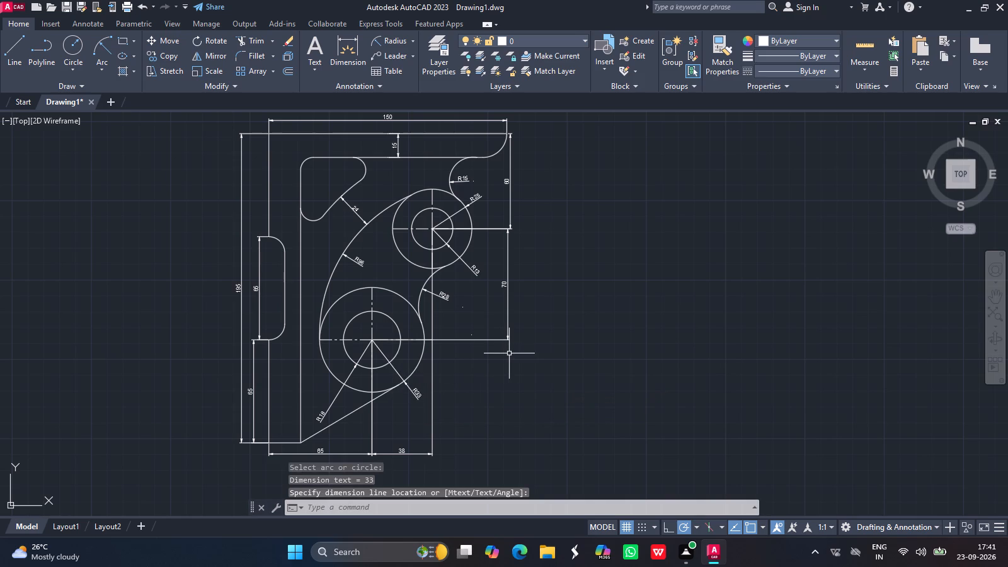
# Add a radius dimension to the pocket's upper-right rounded corner, with its text just outside the pocket.
pyautogui.click(394, 35)
pyautogui.moveTo(365, 169); pyautogui.dragTo(374, 175)
pyautogui.moveTo(374, 175); pyautogui.dragTo(408, 195)
# Add a horizontal linear dimension across the vertical leg's width, placed below the recess.
pyautogui.click(415, 37)
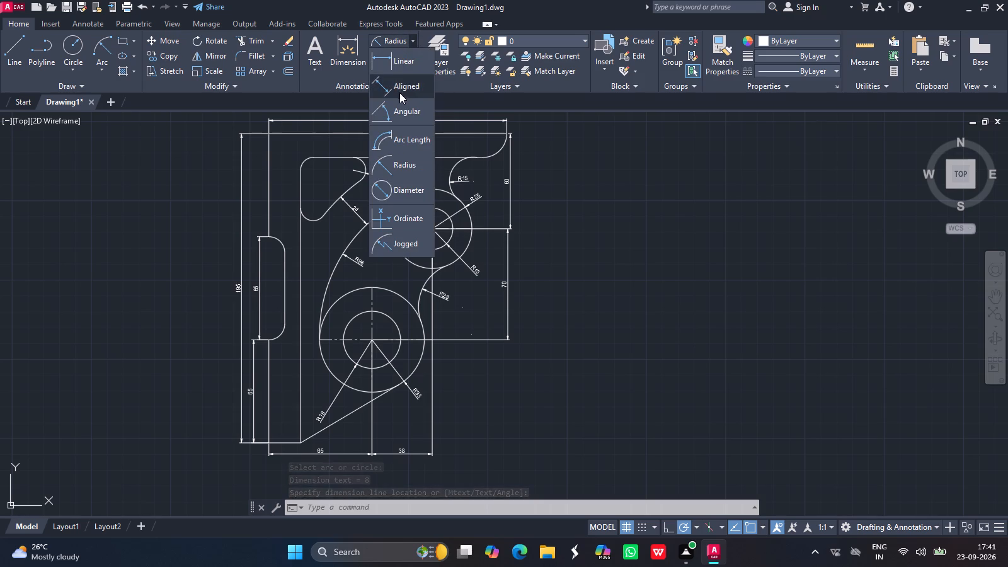
pyautogui.click(403, 65)
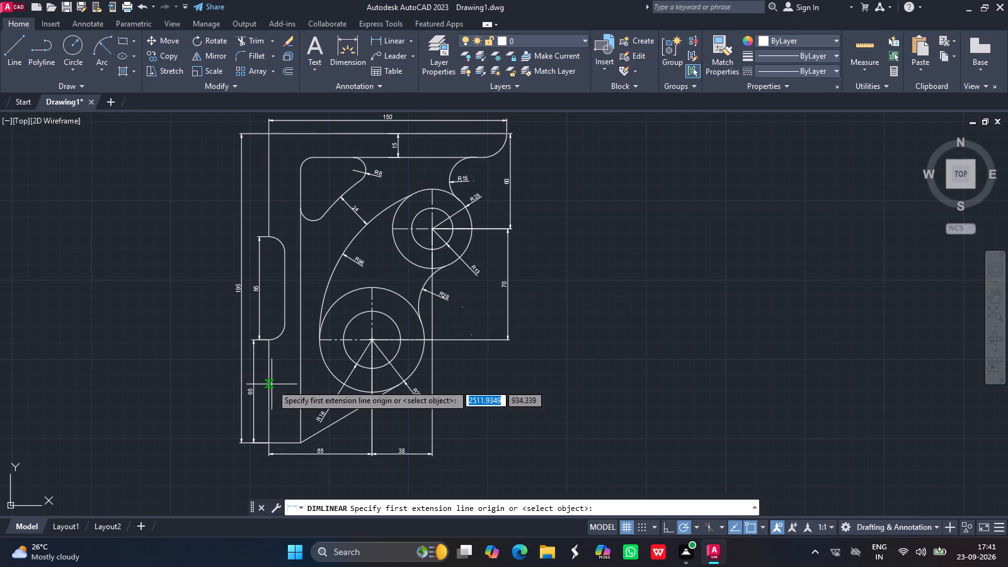
pyautogui.moveTo(269, 389); pyautogui.dragTo(301, 392)
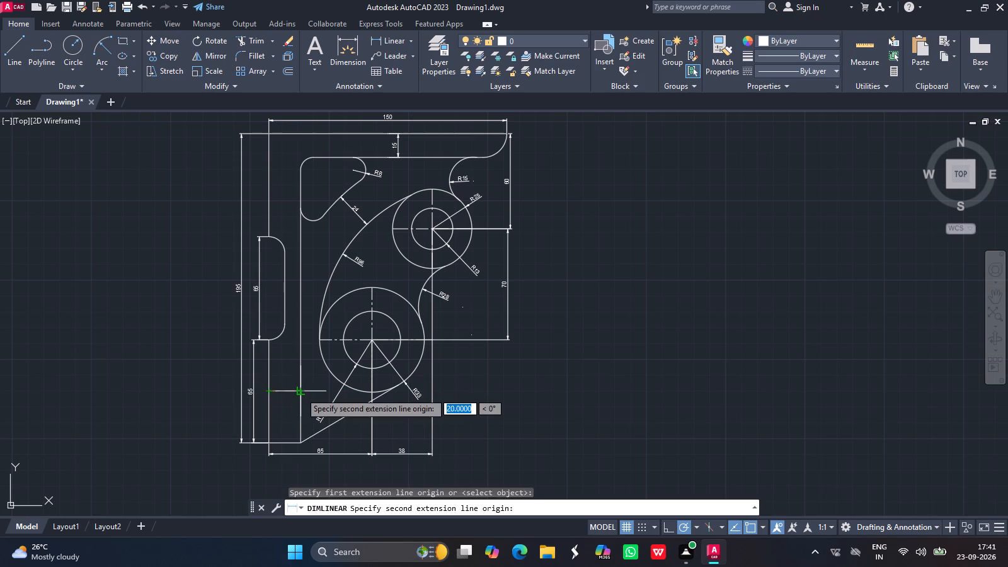
pyautogui.click(301, 392)
pyautogui.click(297, 389)
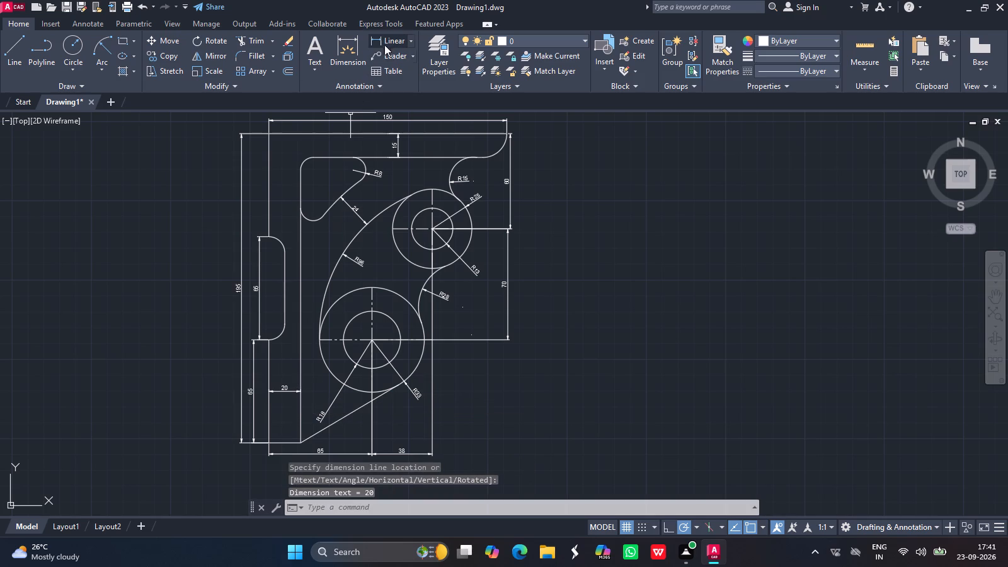
# Add a vertical linear dimension to the recess's lower fillet, from its start on the leg's outer edge to its upper tangent point.
pyautogui.click(386, 38)
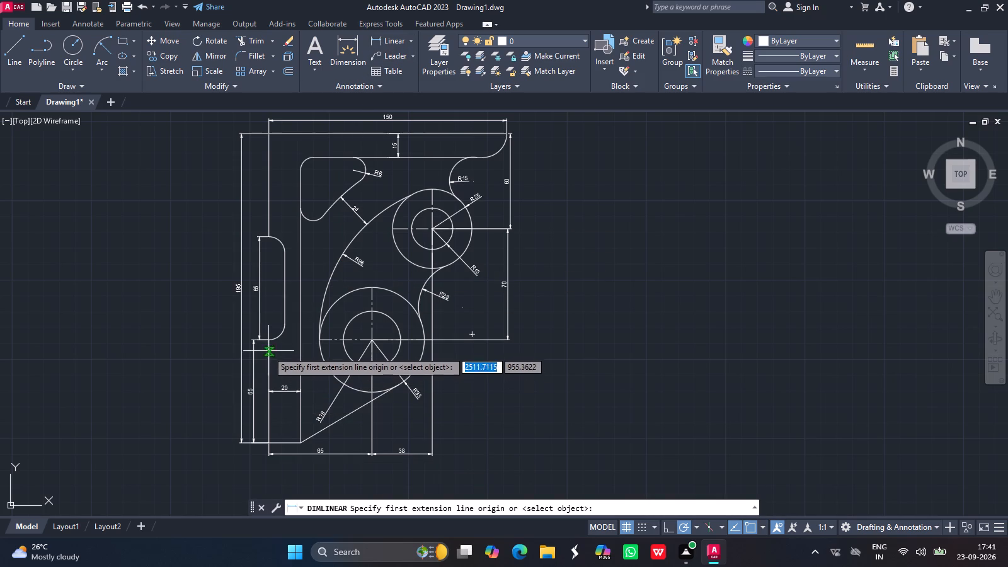
pyautogui.moveTo(269, 341); pyautogui.dragTo(285, 325)
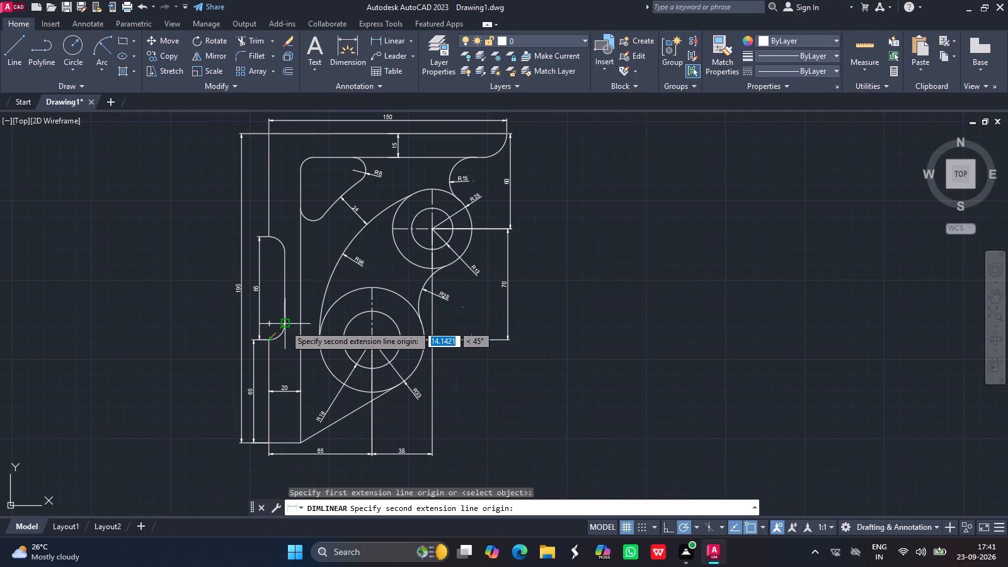
pyautogui.moveTo(285, 325); pyautogui.dragTo(285, 324)
pyautogui.moveTo(285, 324); pyautogui.dragTo(286, 346)
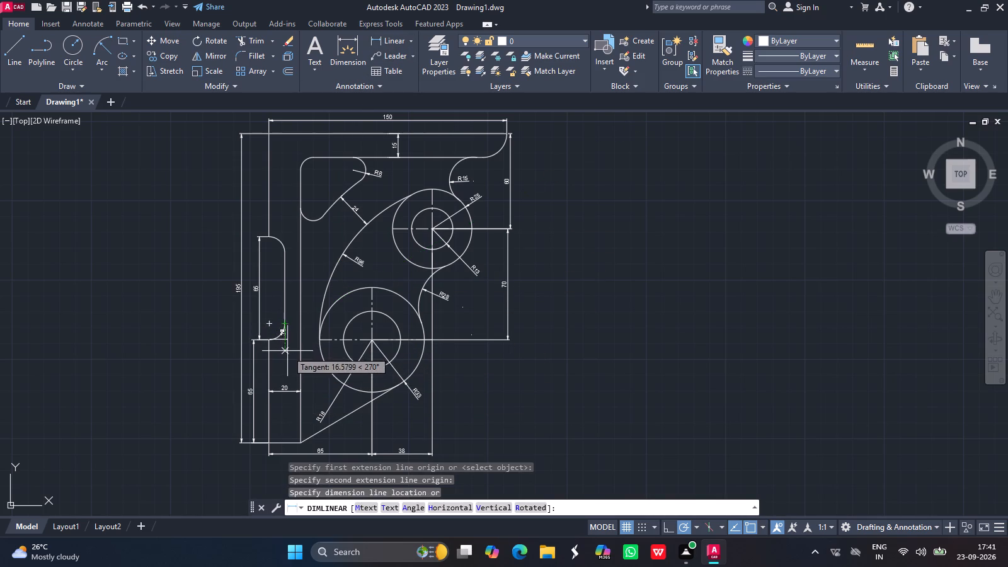
pyautogui.click(292, 348)
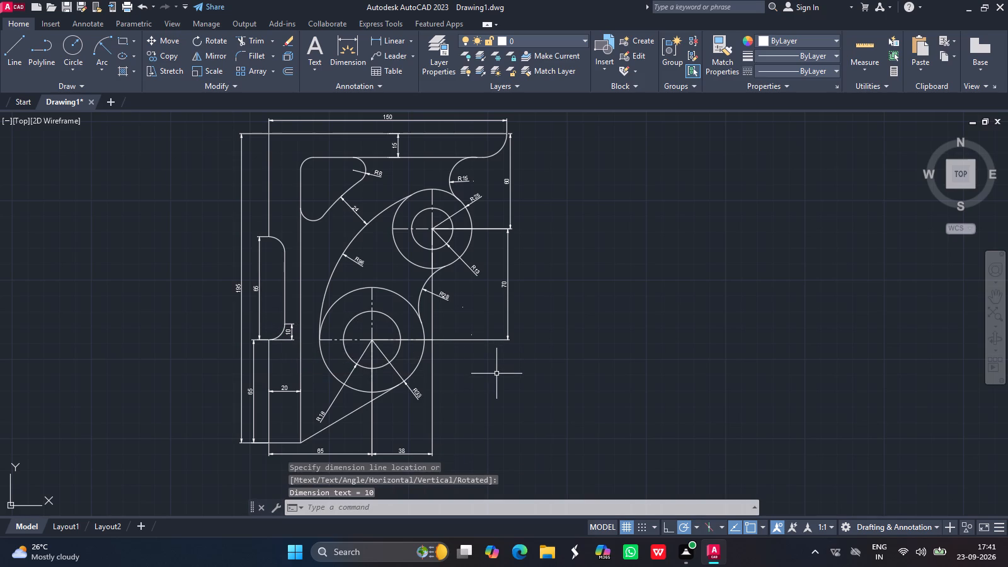
# Save the drawing as P73.dwg in the Fuji folder within Documents.
pyautogui.hotkey('ctrl', 's')
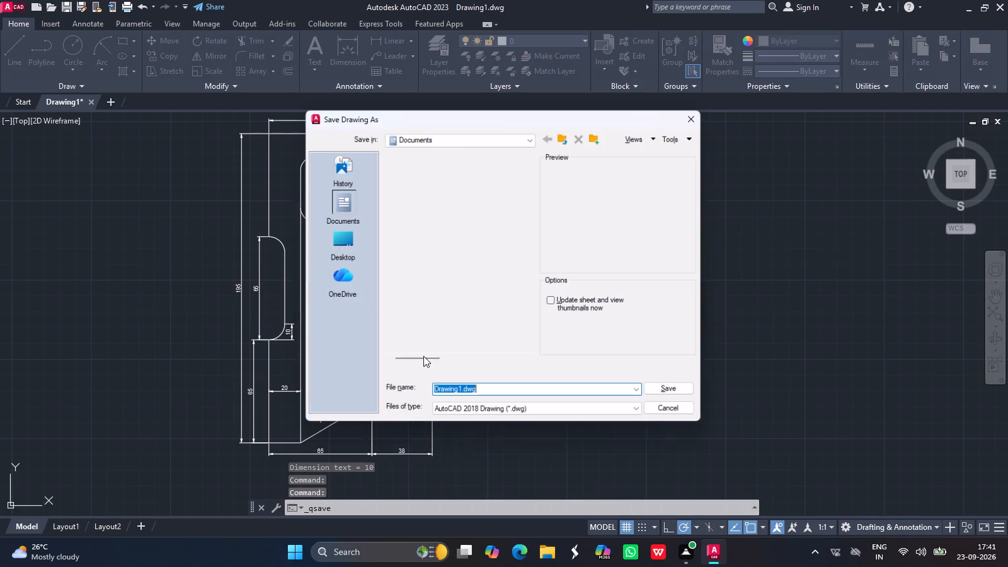
pyautogui.doubleClick(415, 185)
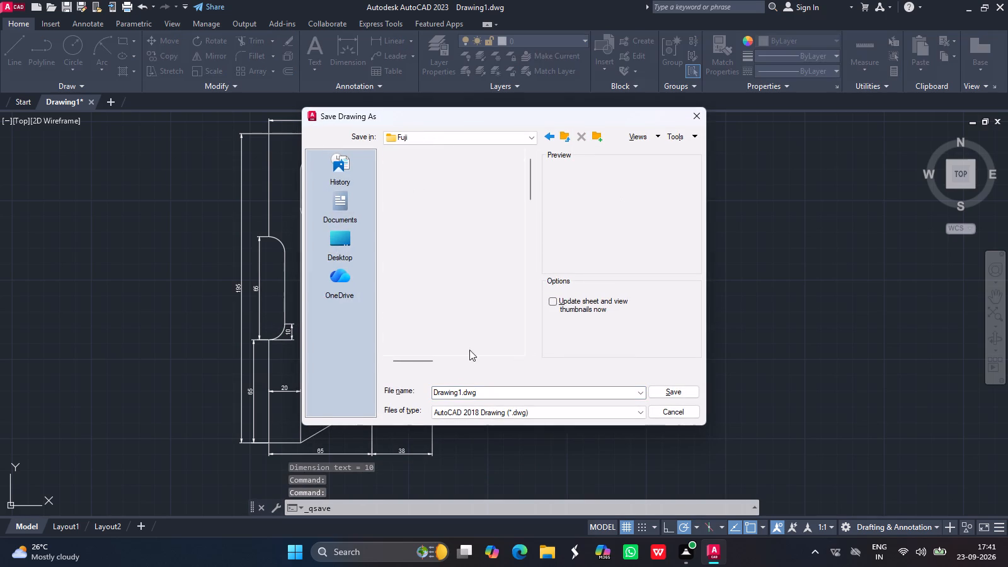
pyautogui.scroll(-20, 477, 285)
pyautogui.scroll(-20, 477, 285)
pyautogui.scroll(-20, 477, 285)
pyautogui.scroll(1, 477, 285)
pyautogui.scroll(-20, 477, 285)
pyautogui.scroll(-20, 477, 285)
pyautogui.scroll(-20, 477, 285)
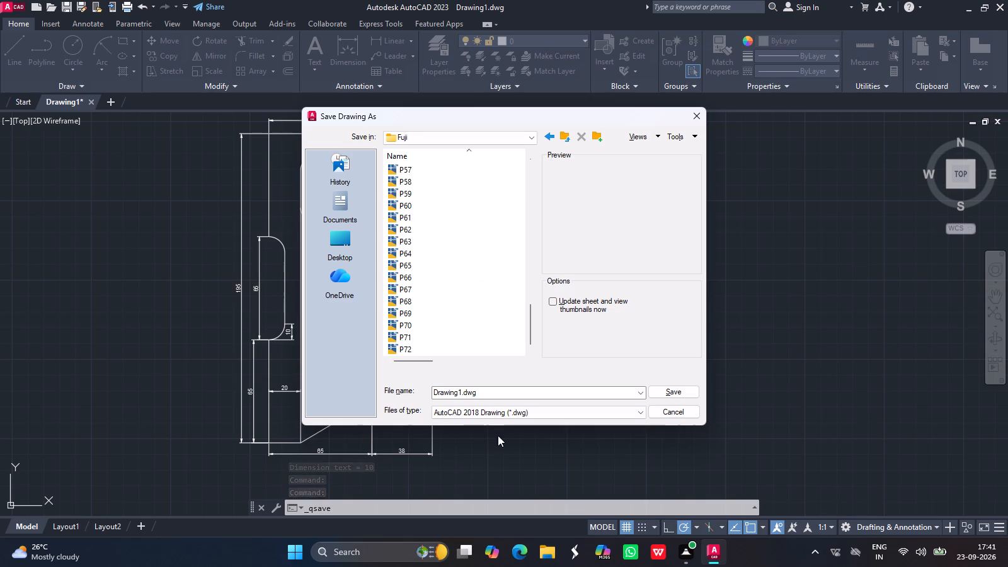
pyautogui.click(505, 393)
pyautogui.click(505, 393)
pyautogui.press('Right')
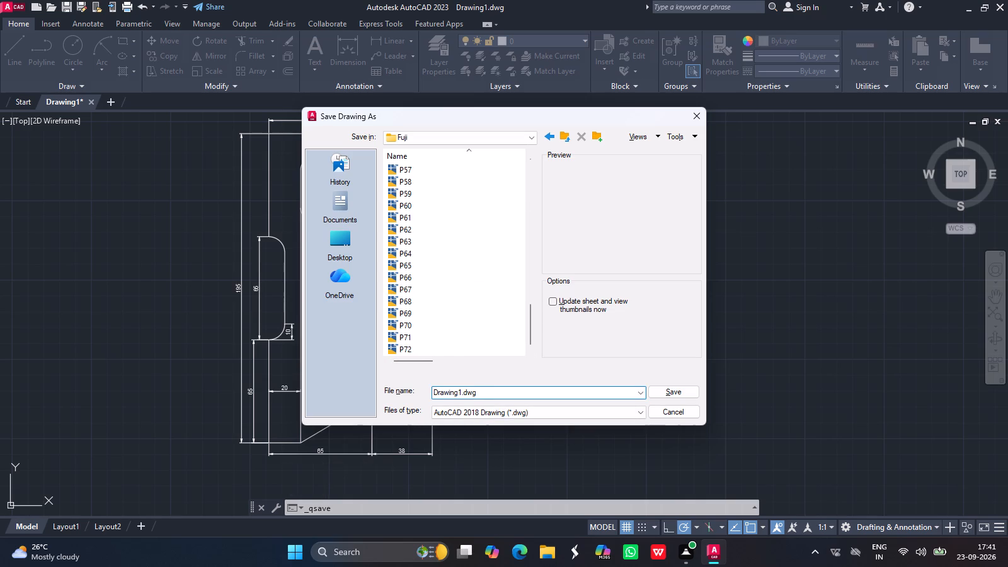
pyautogui.press('Left')
pyautogui.press('Left')
pyautogui.press('Left')
pyautogui.press('Left')
pyautogui.press('BackSpace')
pyautogui.press('BackSpace')
pyautogui.press('BackSpace')
pyautogui.press('BackSpace')
pyautogui.press('BackSpace')
pyautogui.press('BackSpace')
pyautogui.press('BackSpace')
pyautogui.press('BackSpace')
pyautogui.press('BackSpace')
pyautogui.press('BackSpace')
pyautogui.press('BackSpace')
pyautogui.press('BackSpace')
pyautogui.press('BackSpace')
pyautogui.press('BackSpace')
pyautogui.press('BackSpace')
pyautogui.press('BackSpace')
pyautogui.press('BackSpace')
pyautogui.hotkey('shift', 'p')
pyautogui.write('73')
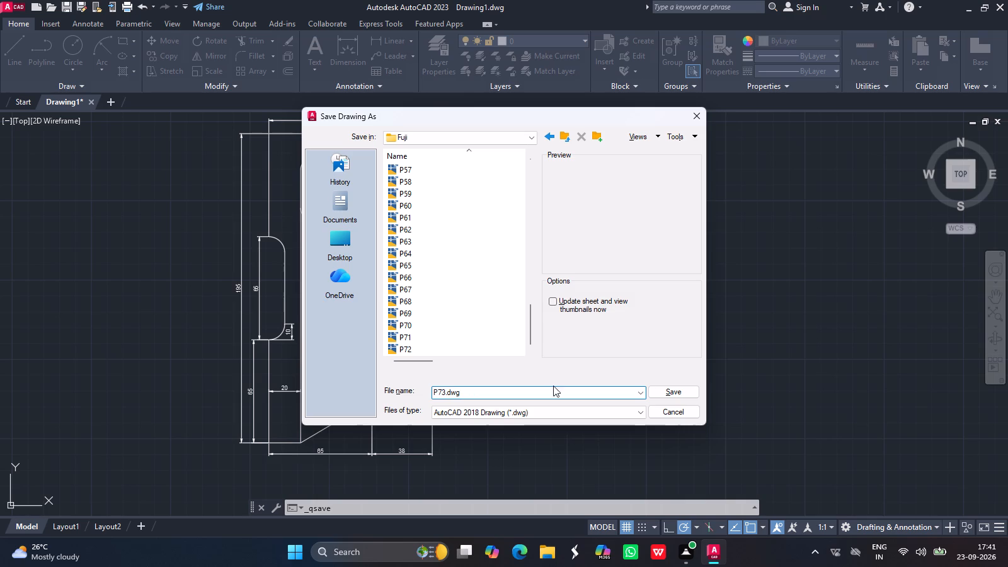
pyautogui.click(688, 389)
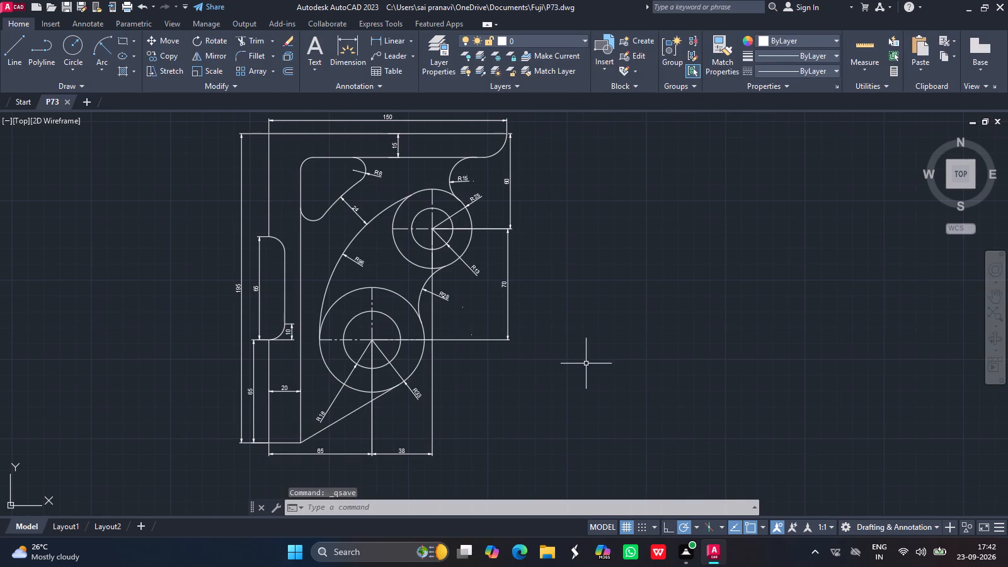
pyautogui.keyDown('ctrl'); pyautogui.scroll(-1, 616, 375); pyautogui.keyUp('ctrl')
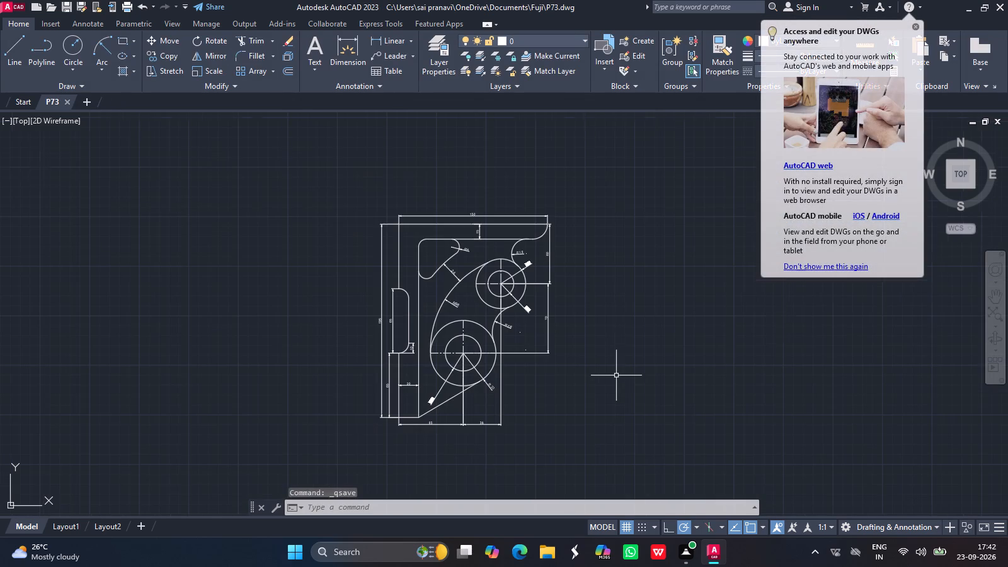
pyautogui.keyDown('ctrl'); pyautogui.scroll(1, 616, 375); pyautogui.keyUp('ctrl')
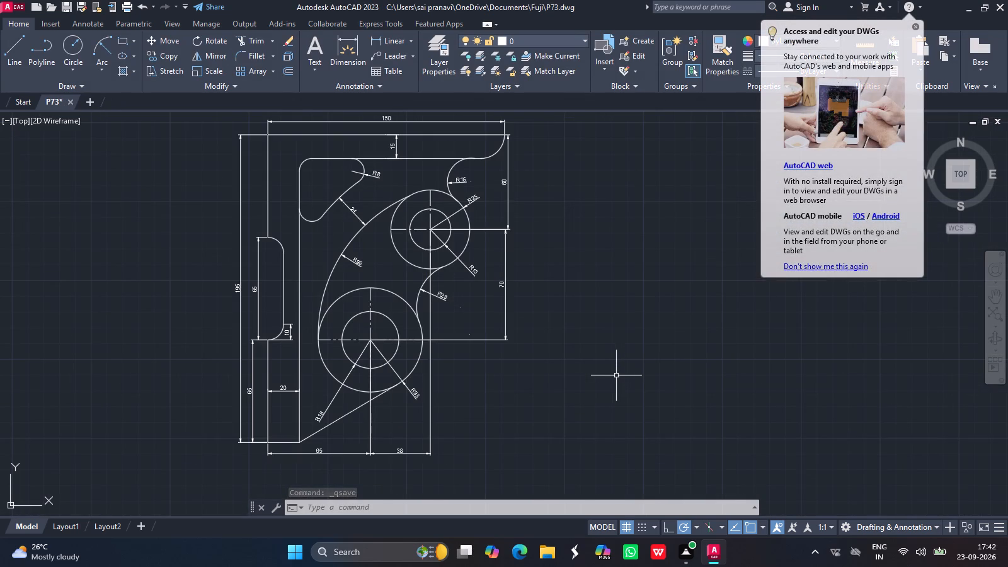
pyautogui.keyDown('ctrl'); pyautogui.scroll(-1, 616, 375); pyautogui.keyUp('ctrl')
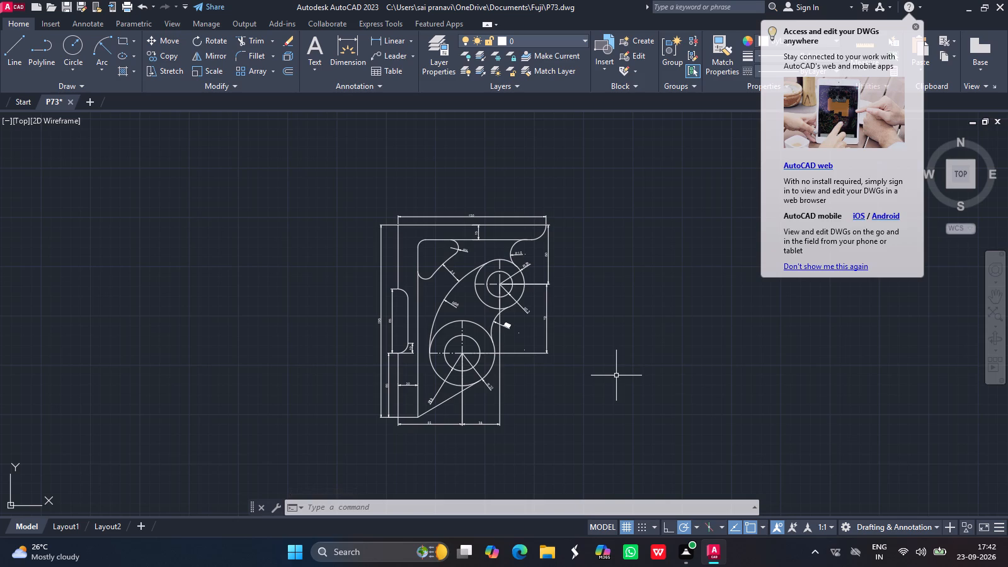
# Start plotting the drawing and choose DWG To PDF.pc3 as the plotter.
pyautogui.hotkey('ctrl', 'p')
pyautogui.click(379, 180)
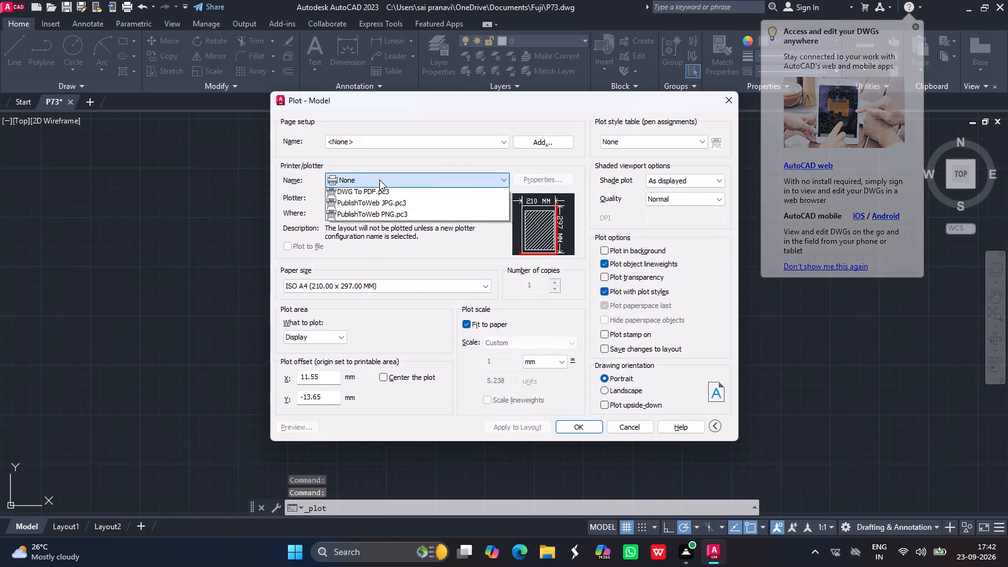
pyautogui.moveTo(368, 331); pyautogui.dragTo(348, 344)
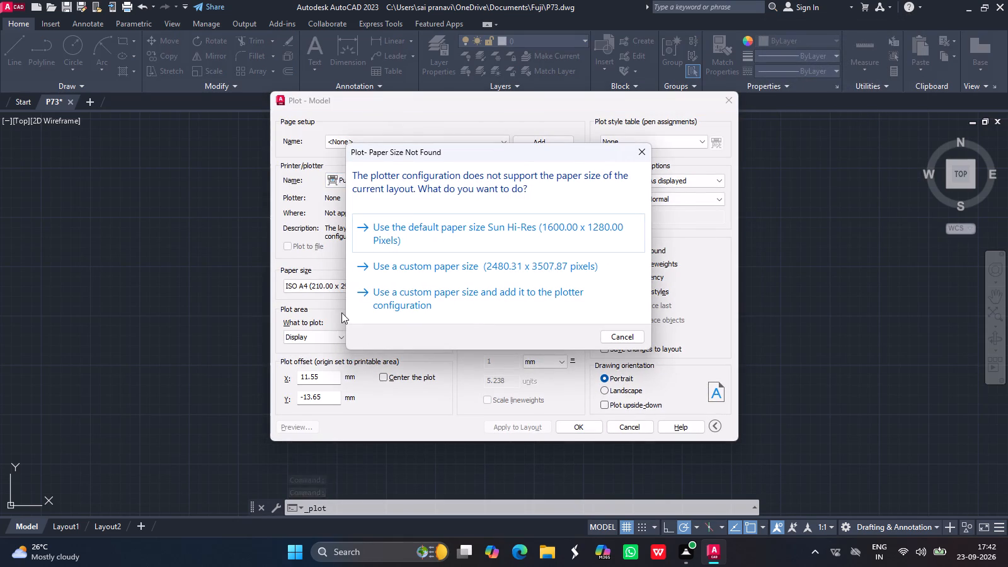
pyautogui.click(333, 307)
pyautogui.click(393, 176)
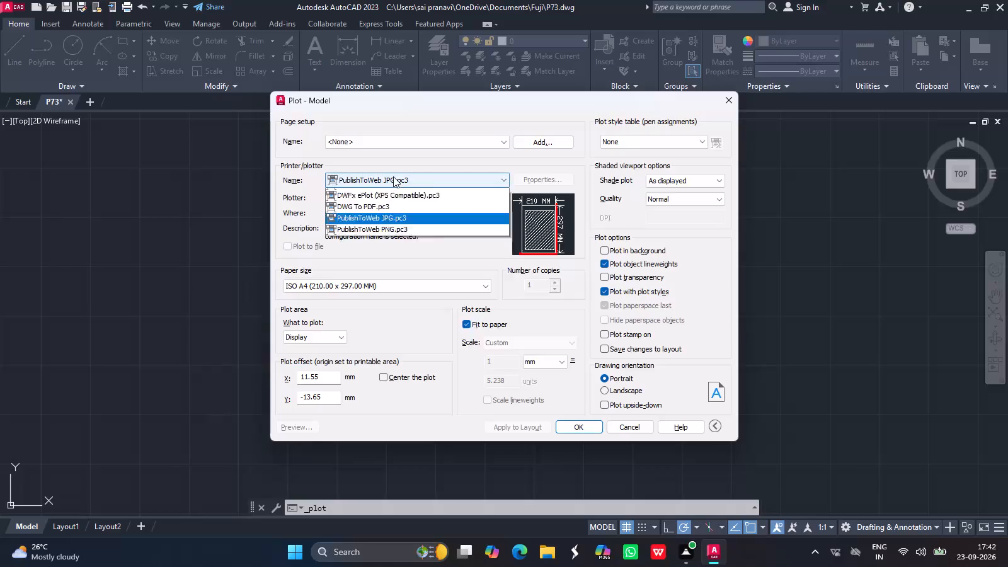
pyautogui.click(380, 326)
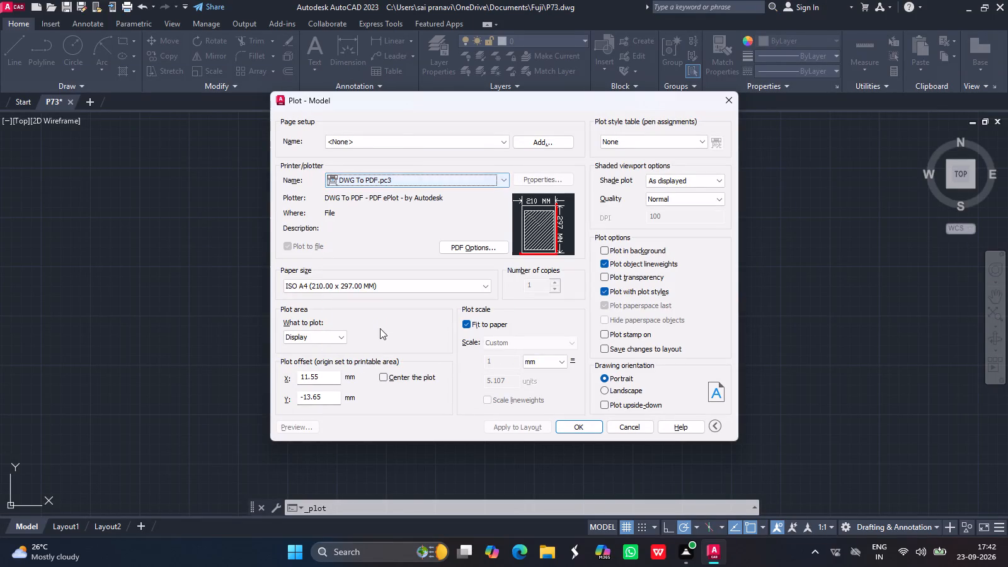
# Center the plot on the paper and set the drawing orientation to landscape.
pyautogui.click(382, 376)
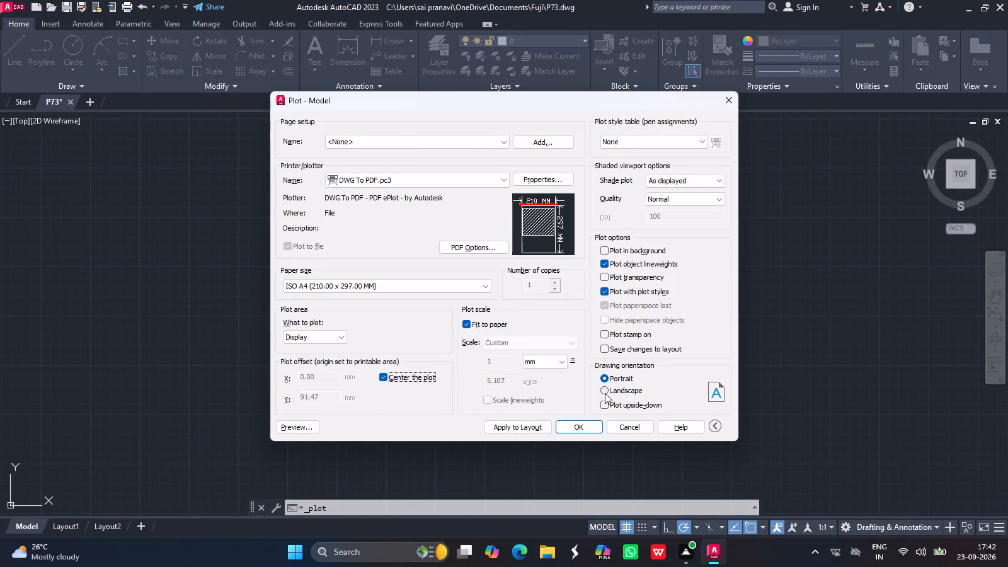
pyautogui.click(605, 389)
# Set the plot area to a window enclosing the whole bracket profile and all its dimensions.
pyautogui.click(302, 333)
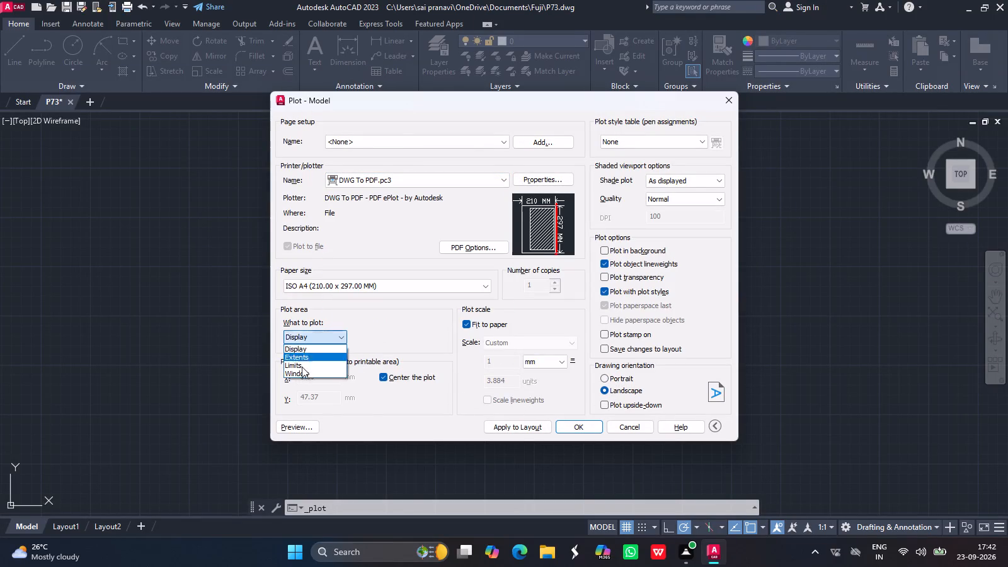
pyautogui.click(302, 373)
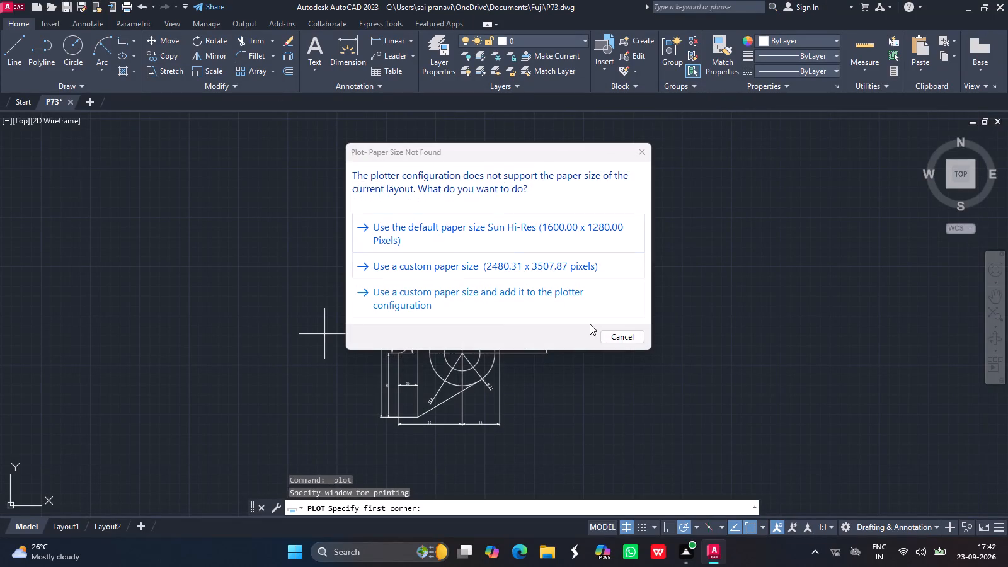
pyautogui.click(621, 336)
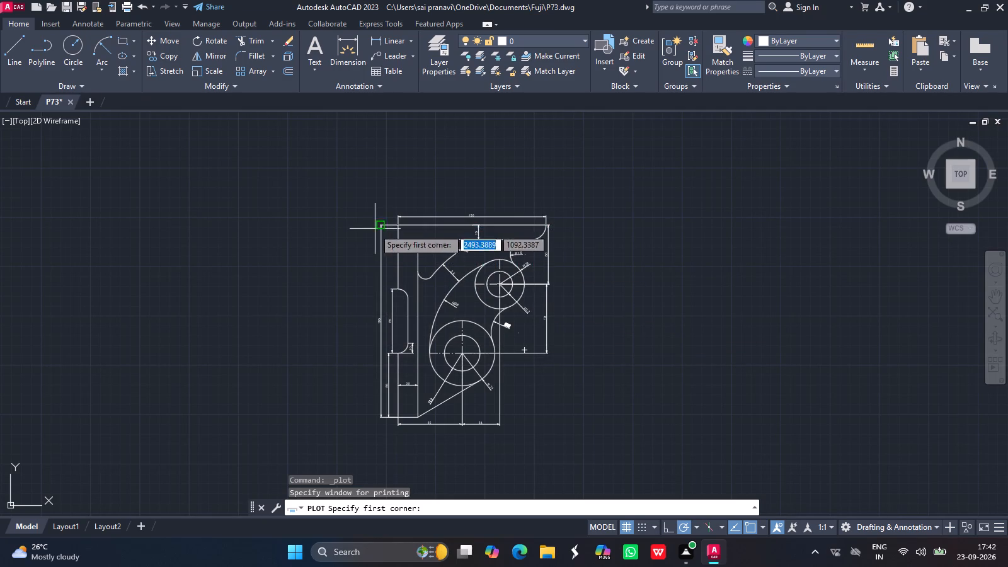
pyautogui.moveTo(367, 202); pyautogui.dragTo(532, 309)
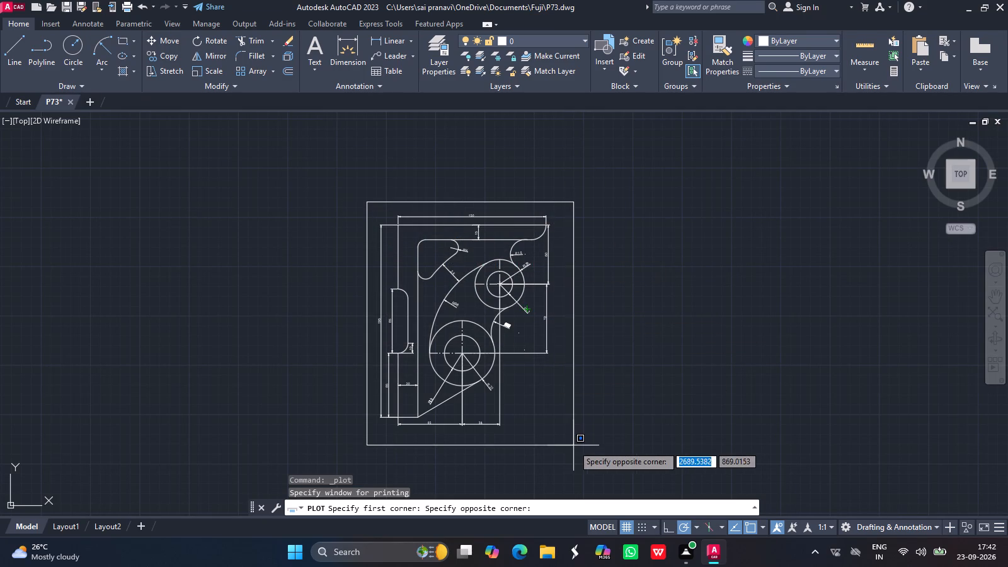
pyautogui.click(562, 438)
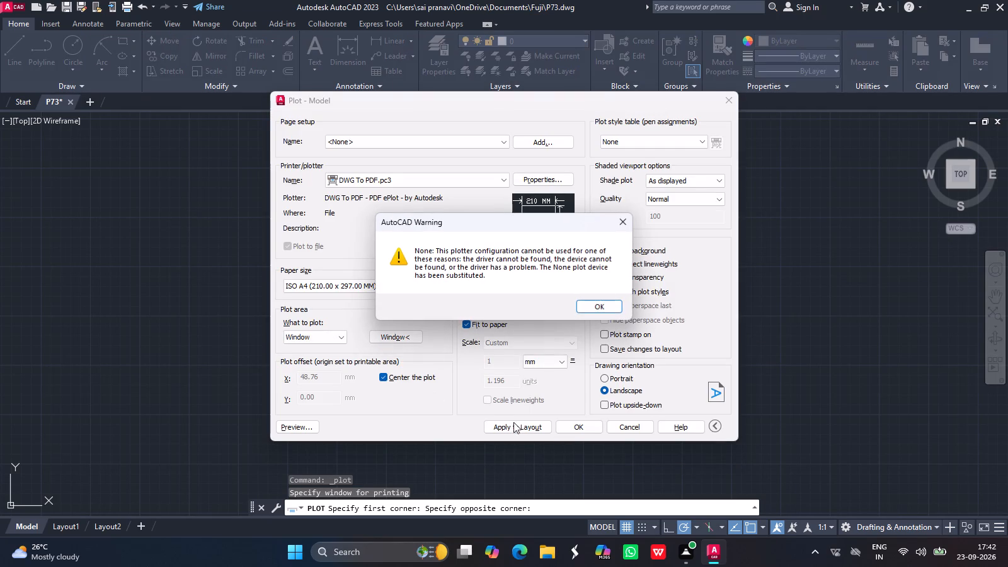
pyautogui.click(592, 304)
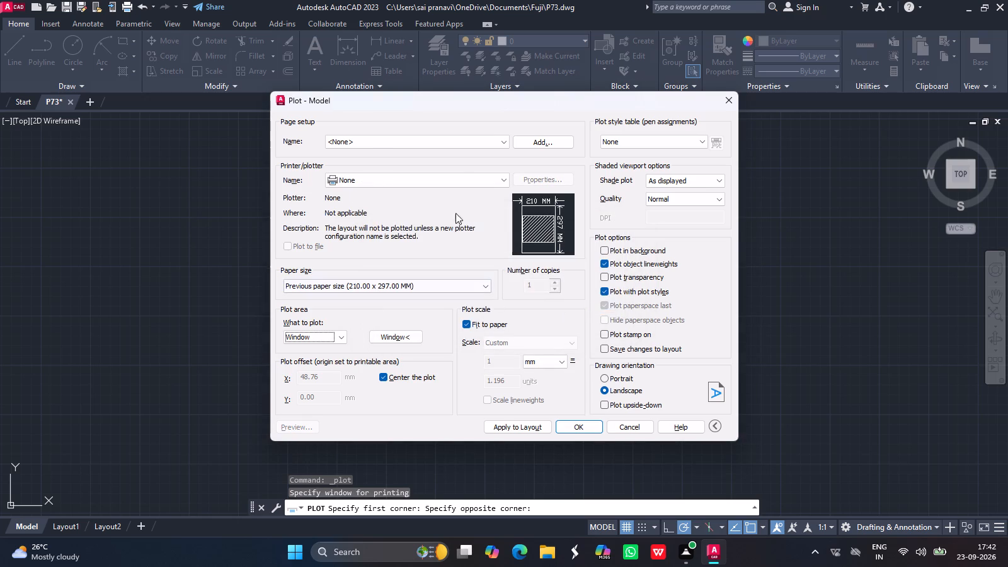
# Choose DWG To PDF.pc3 as the plotter again.
pyautogui.click(466, 179)
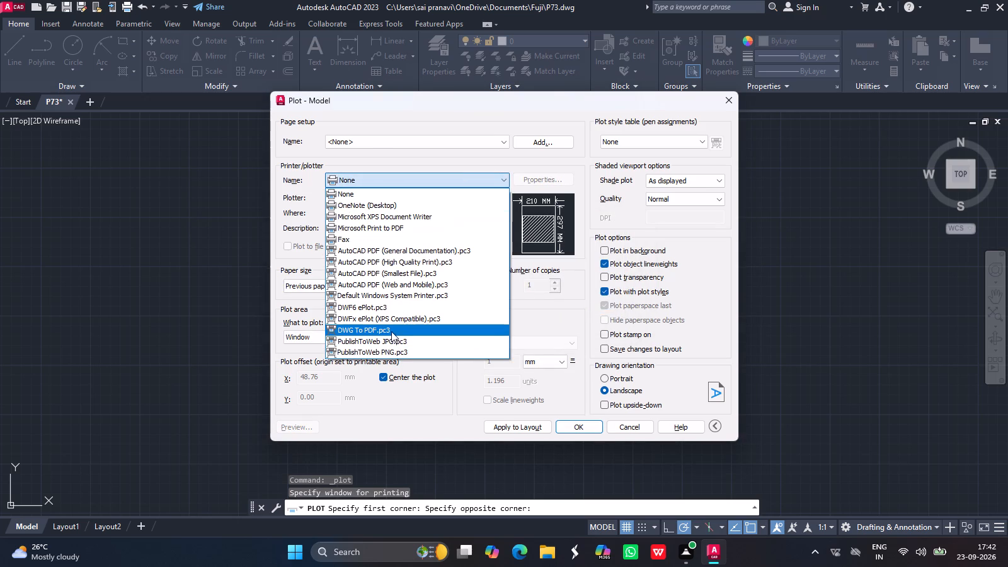
pyautogui.click(393, 327)
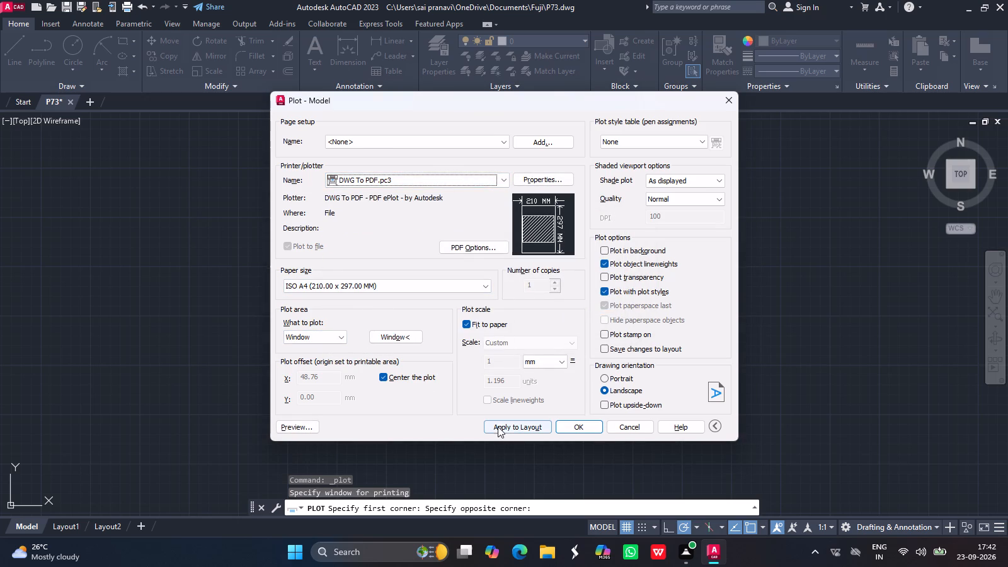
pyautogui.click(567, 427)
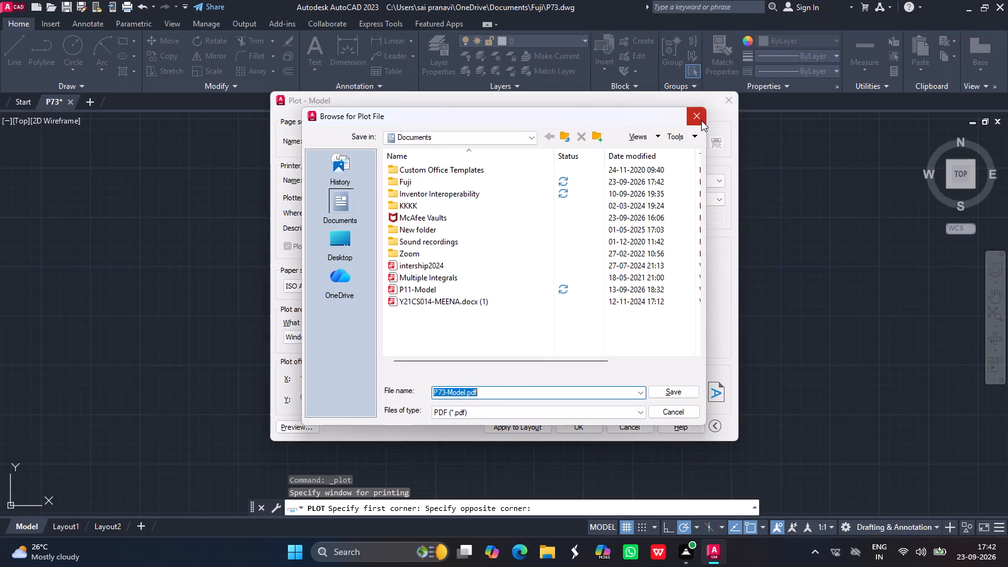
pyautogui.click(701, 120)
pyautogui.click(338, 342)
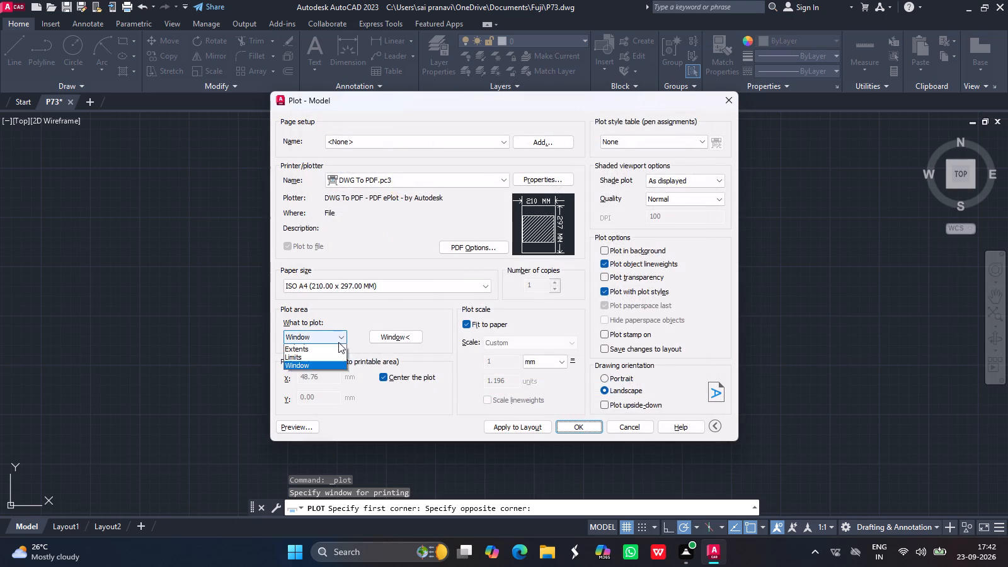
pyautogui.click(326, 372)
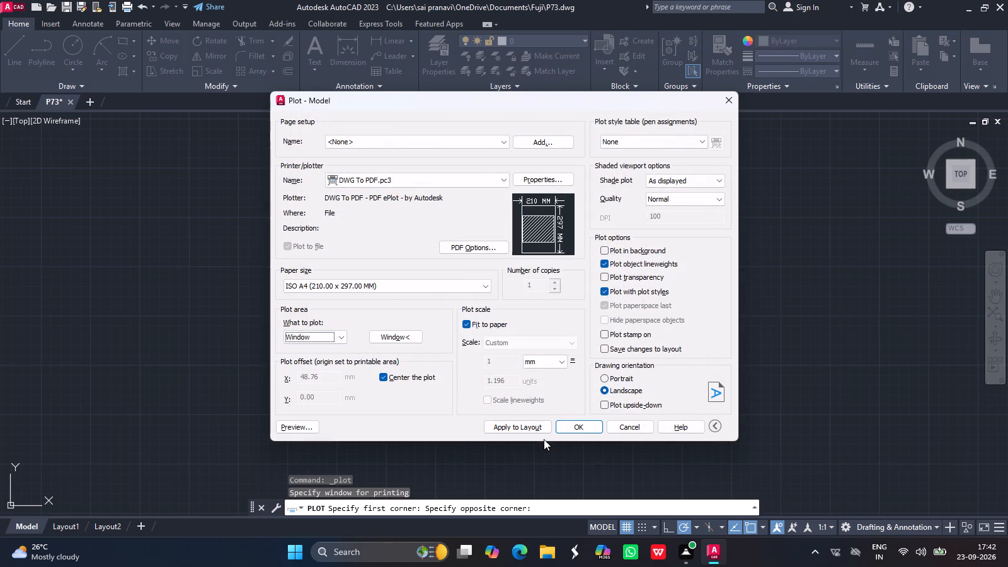
# Preview the plot to check the dimensioned bracket's placement on the landscape sheet.
pyautogui.click(294, 428)
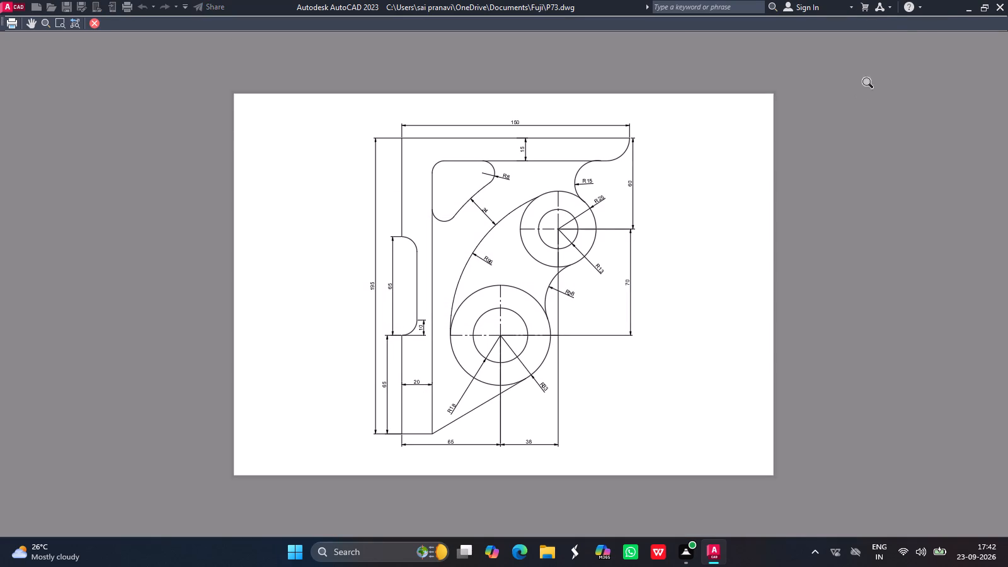
pyautogui.click(1000, 0)
pyautogui.press('Escape')
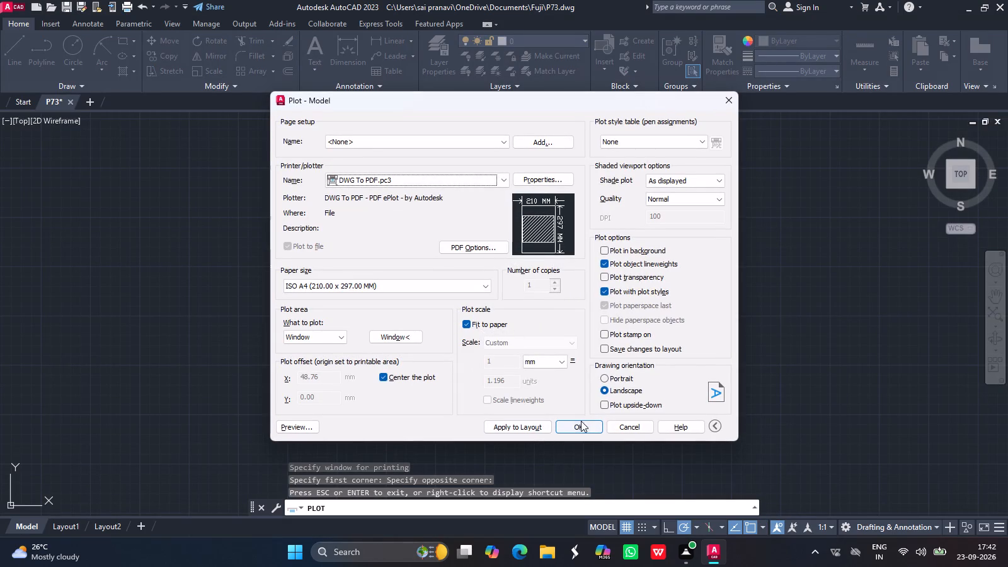
# Plot the drawing to PDF as P73-Model.pdf in the Fuji folder within Documents.
pyautogui.click(587, 424)
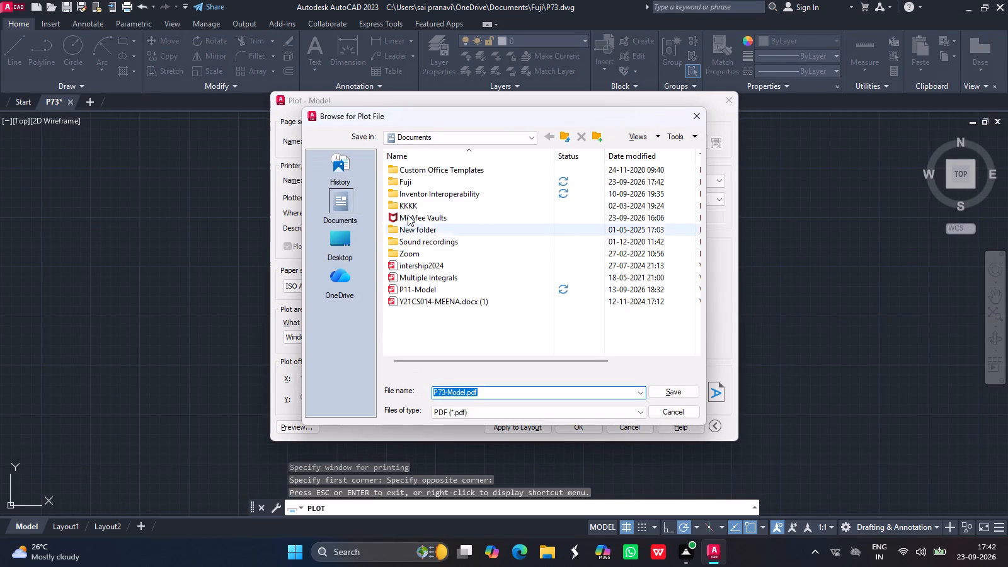
pyautogui.doubleClick(426, 182)
pyautogui.scroll(-16, 462, 294)
pyautogui.scroll(1, 462, 294)
pyautogui.scroll(-20, 462, 294)
pyautogui.scroll(-5, 462, 294)
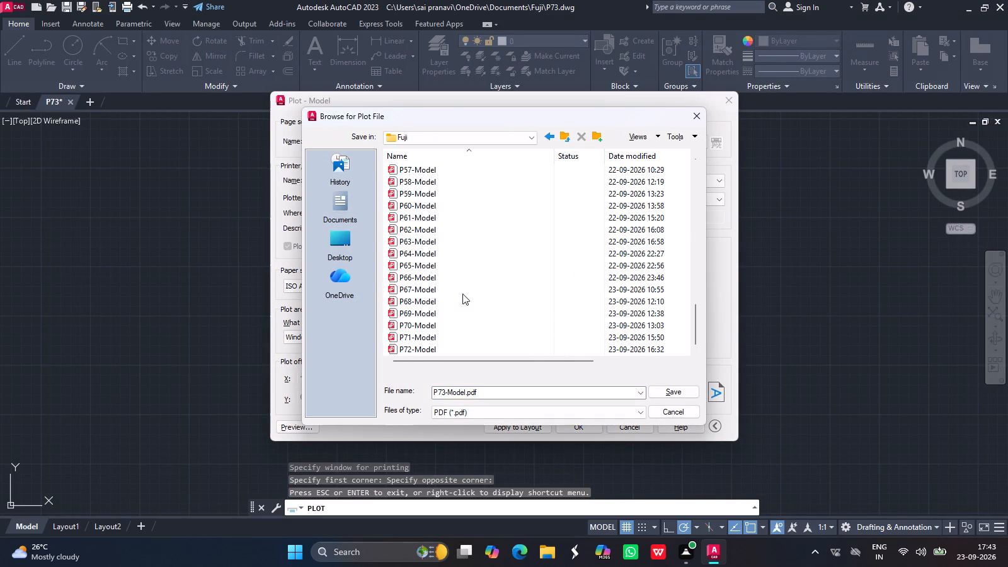
pyautogui.click(672, 391)
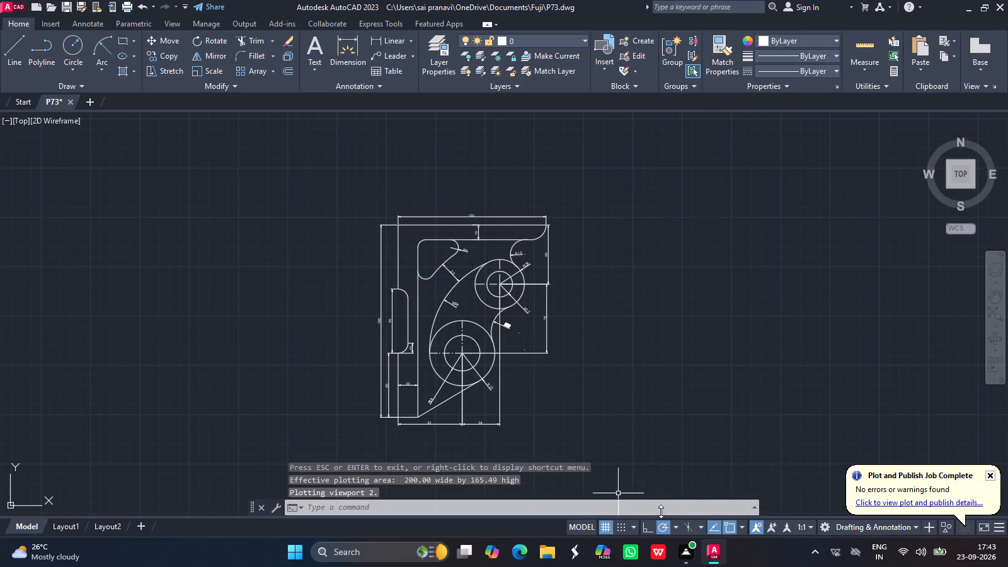
# Turn off command-history logging with the LOGFILEOFF command.
pyautogui.click(702, 478)
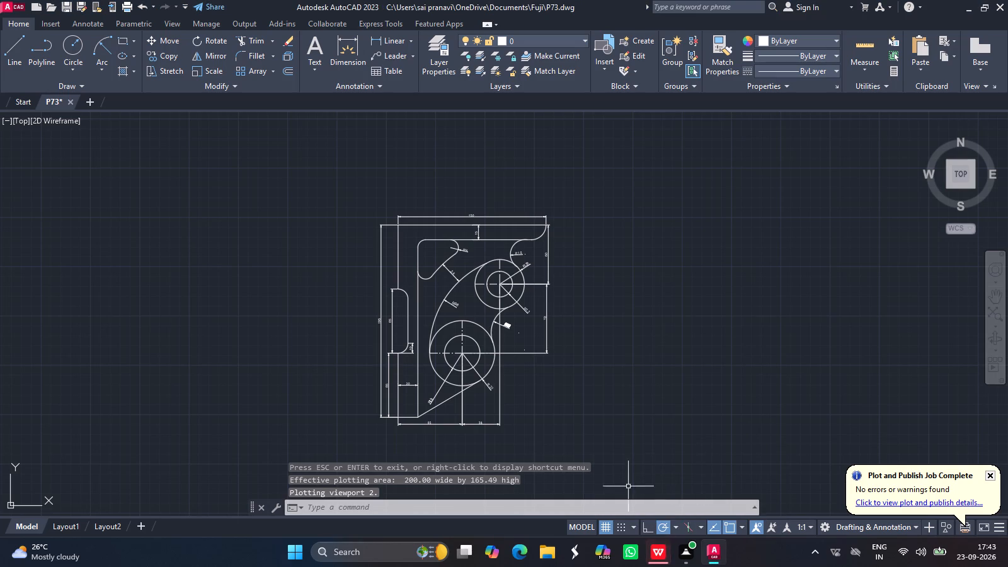
pyautogui.click(544, 506)
pyautogui.write('logf')
pyautogui.click(340, 475)
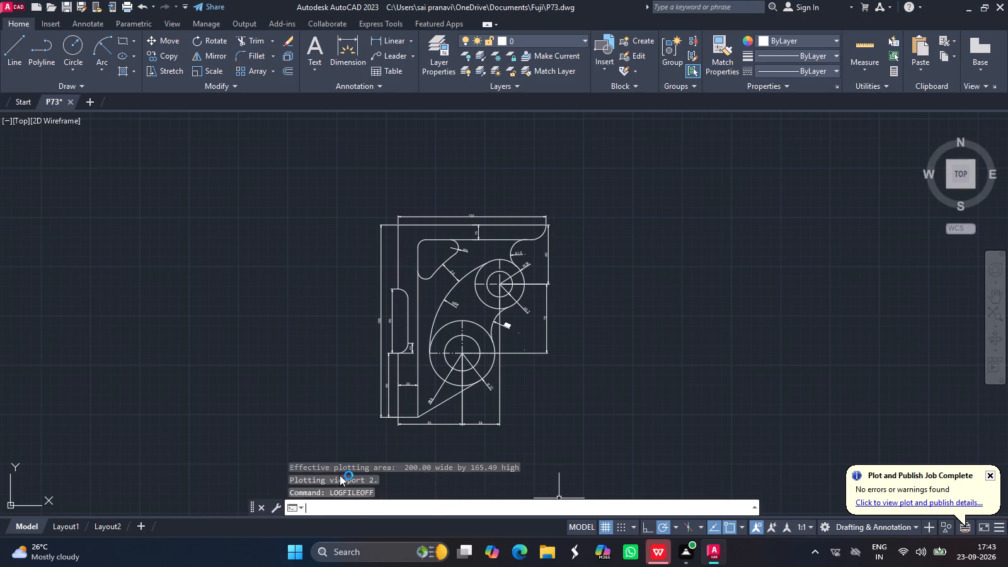